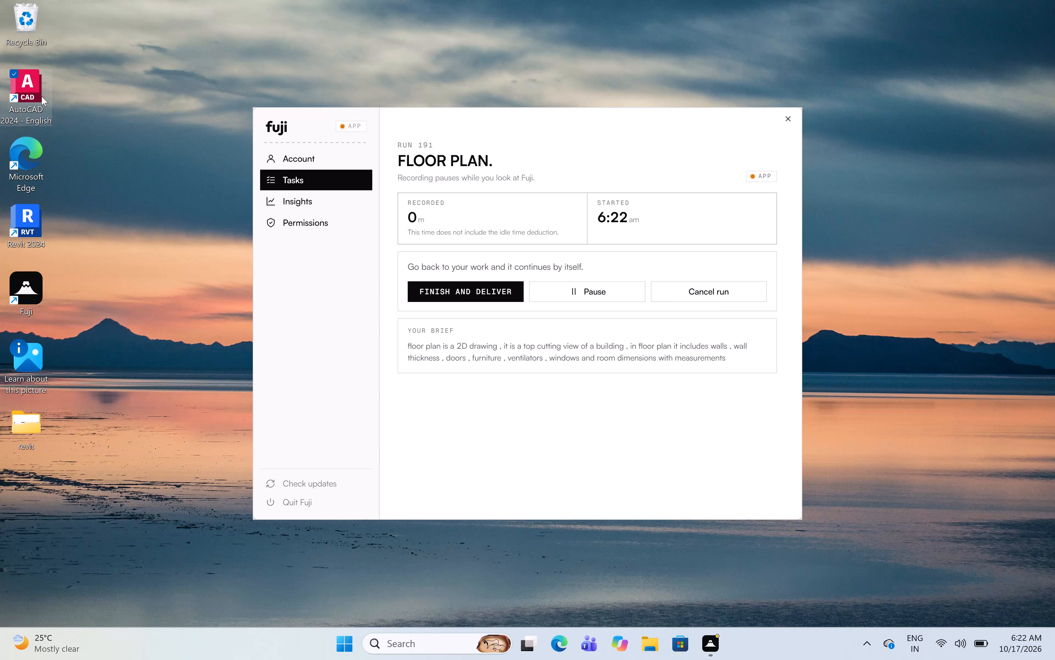
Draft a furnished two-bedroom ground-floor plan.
Launch AutoCAD 2024 and create a new blank drawing.
{"action": "double_click", "coordinate": [27, 80]}
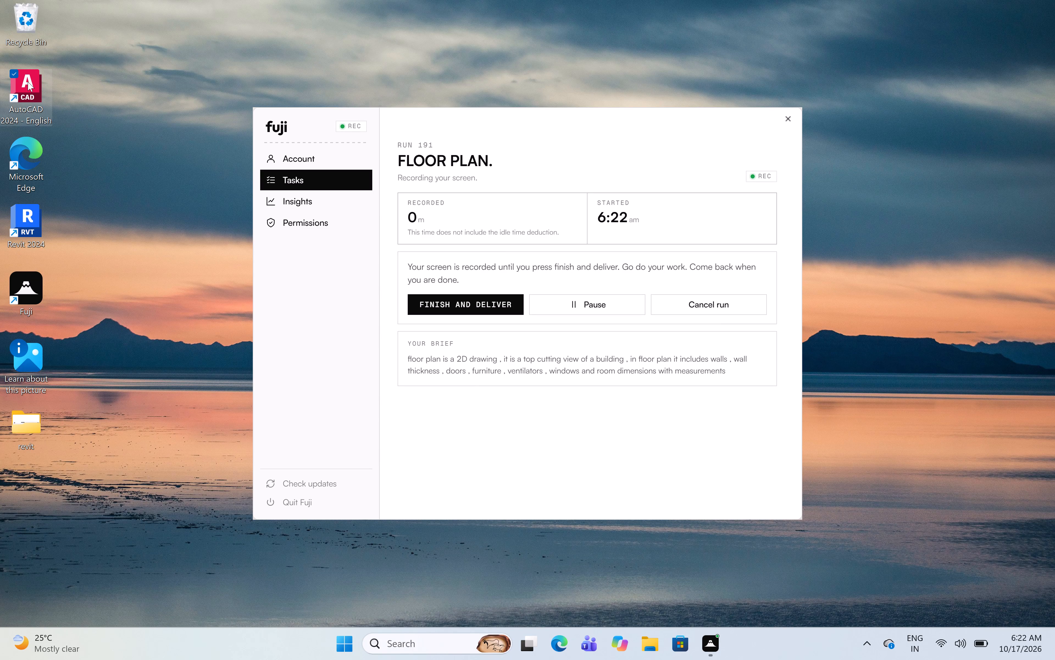
{"action": "double_click", "coordinate": [30, 93]}
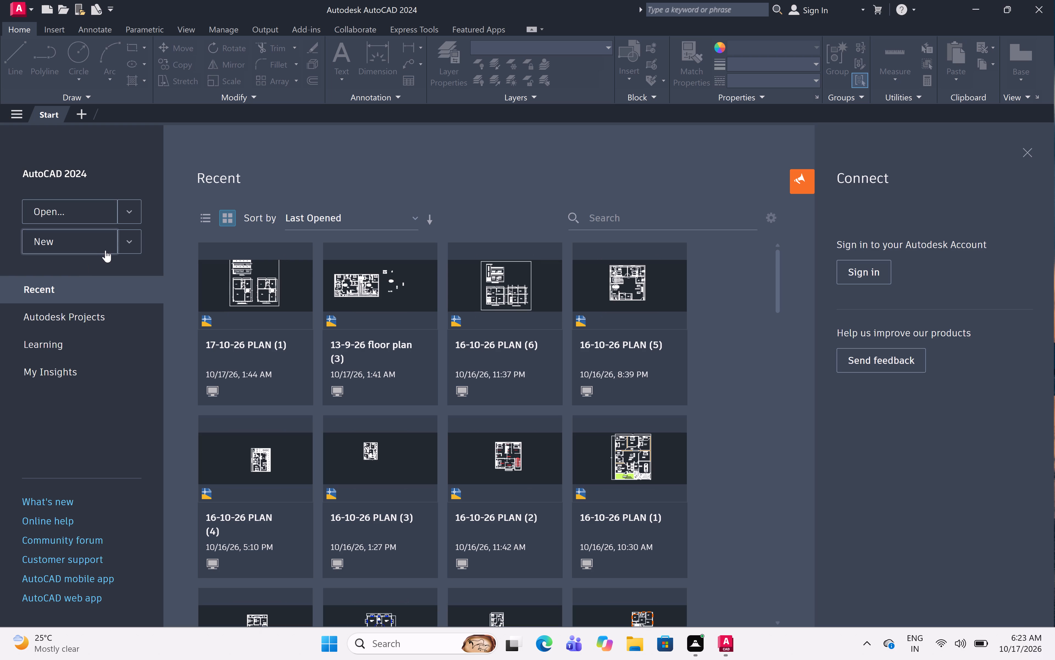
{"action": "left_click", "coordinate": [84, 246]}
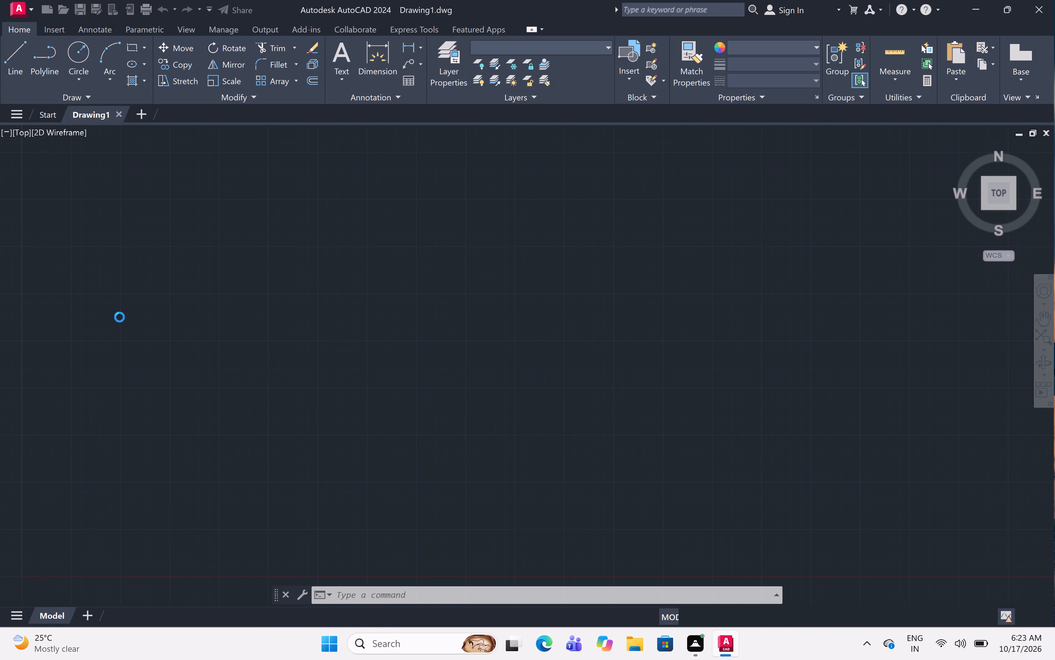
Draw one horizontal and one vertical construction line (XLINE) crossing each other above and to the right of the origin.
{"action": "scroll", "coordinate": [472, 421], "scroll_direction": "down", "scroll_amount": 4}
{"action": "scroll", "coordinate": [498, 350], "scroll_direction": "down", "scroll_amount": 4}
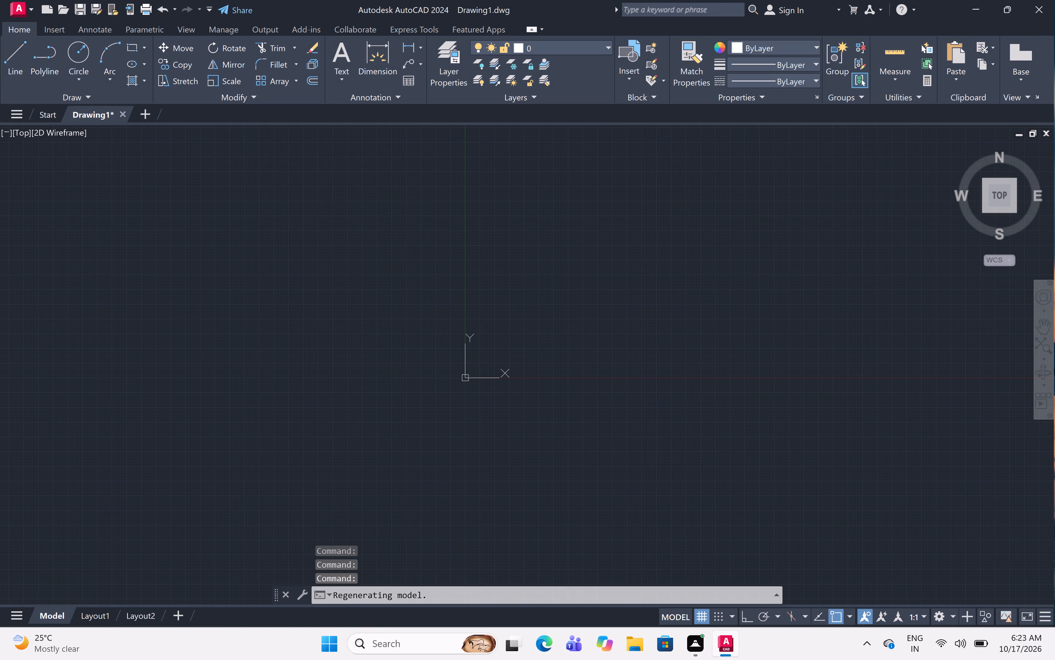
{"action": "scroll", "coordinate": [498, 334], "scroll_direction": "down", "scroll_amount": 3}
{"action": "middle_click_drag", "start_coordinate": [552, 288], "coordinate": [348, 325]}
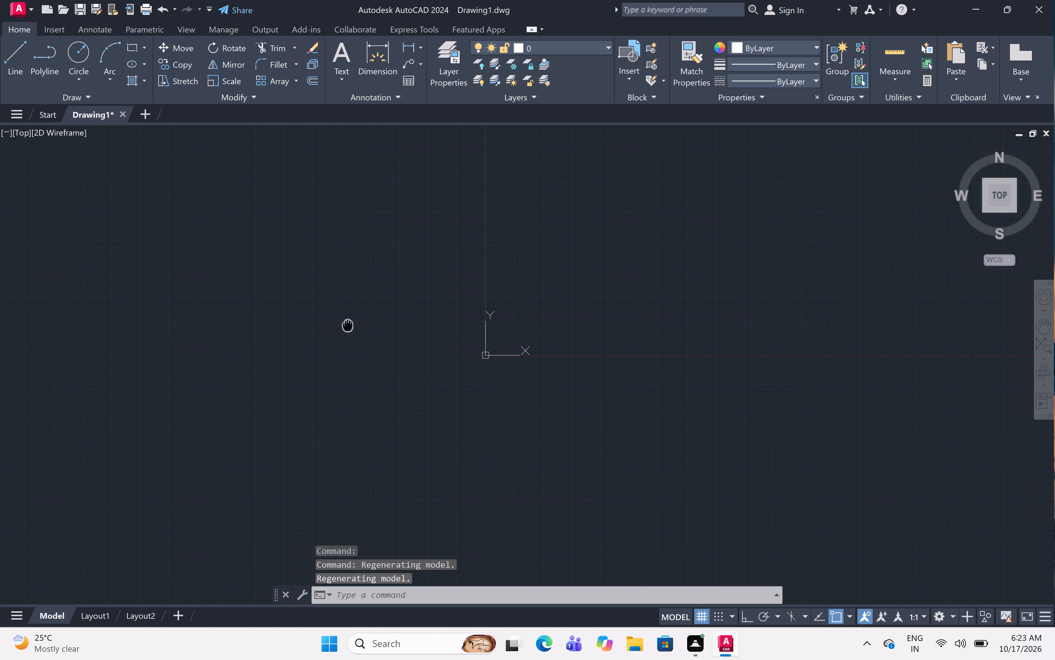
{"action": "middle_click_drag", "start_coordinate": [348, 325], "coordinate": [350, 367]}
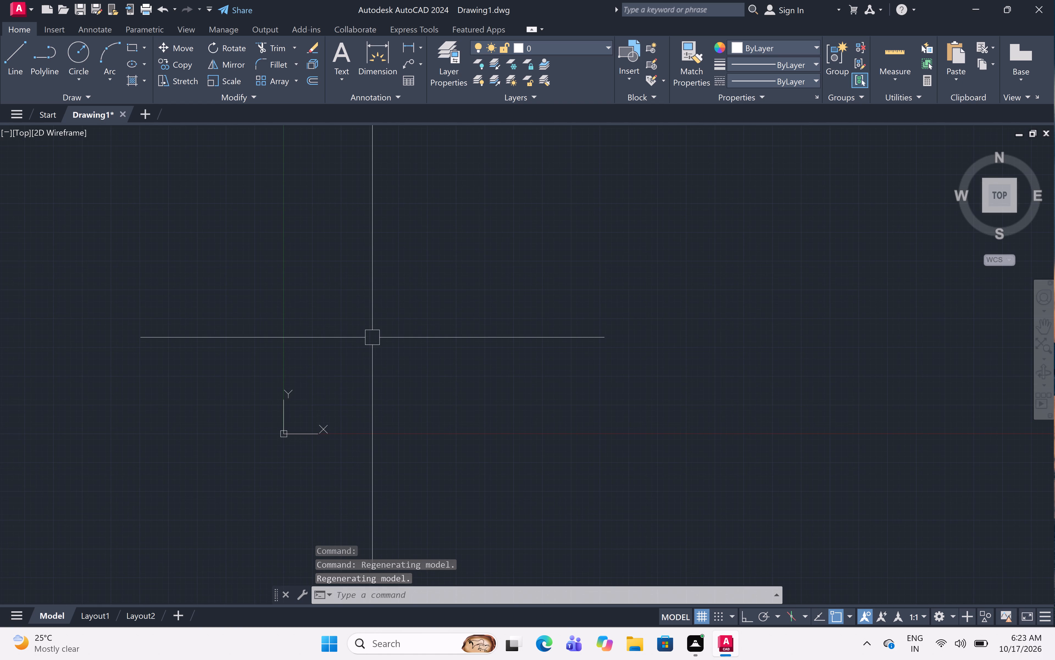
{"action": "type", "text": "xl"}
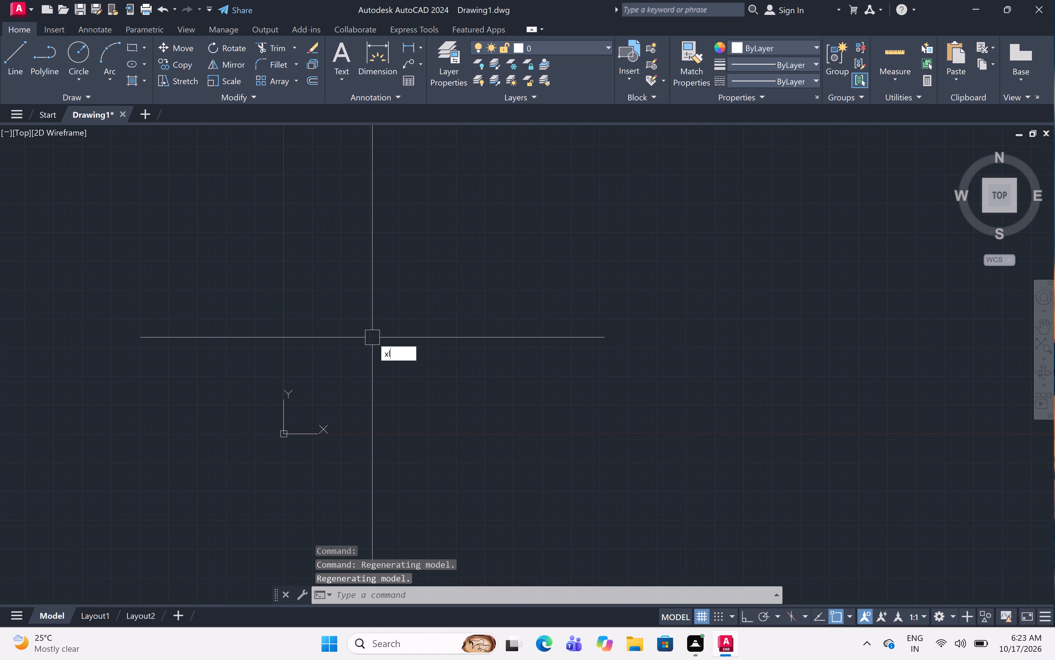
{"action": "key", "text": "space"}
{"action": "type", "text": "h"}
{"action": "key", "text": "space"}
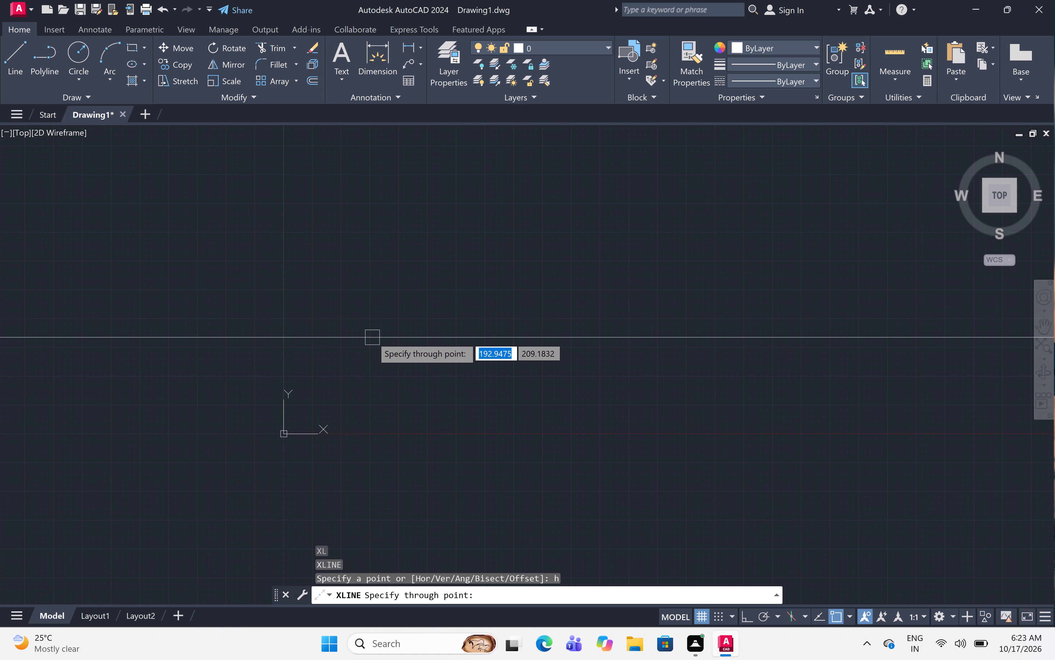
{"action": "left_click", "coordinate": [479, 221]}
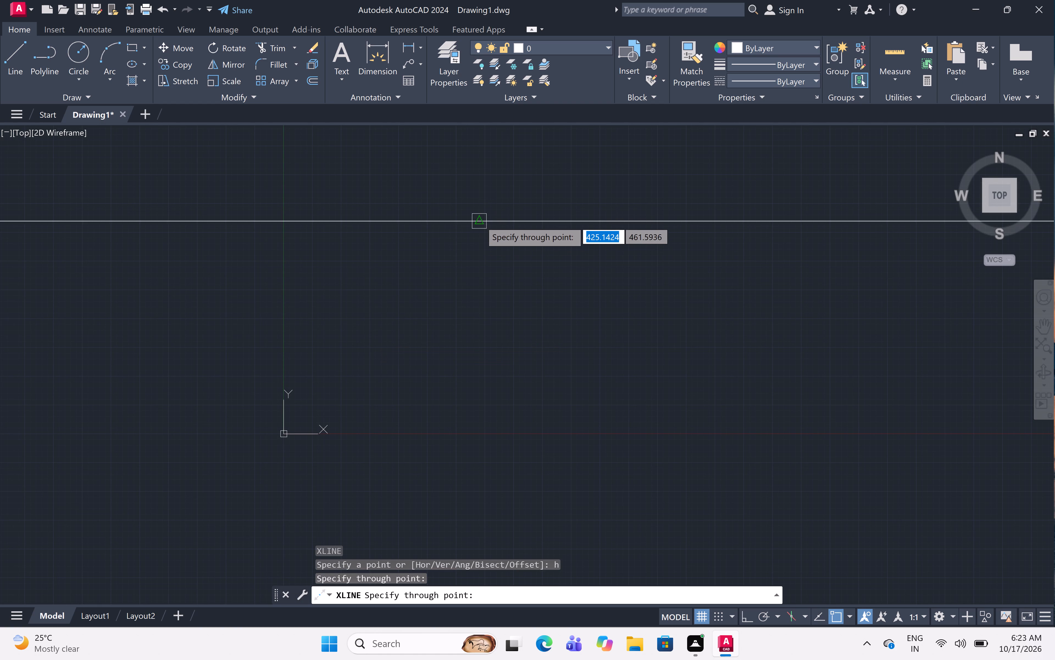
{"action": "key", "text": "space"}
{"action": "key", "text": "space"}
{"action": "type", "text": "v"}
{"action": "key", "text": "space"}
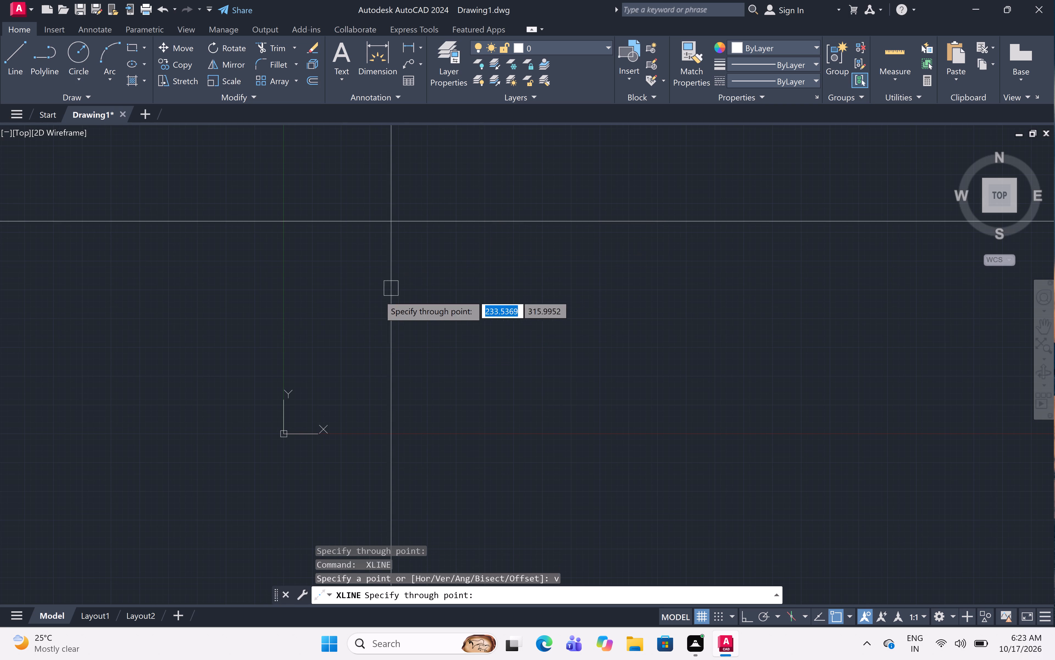
{"action": "left_click", "coordinate": [343, 315]}
{"action": "key", "text": "Escape"}
Trim the vertical line above the crossing and the horizontal line left of it, leaving an upper-left corner.
{"action": "scroll", "coordinate": [481, 298], "scroll_direction": "down", "scroll_amount": 2}
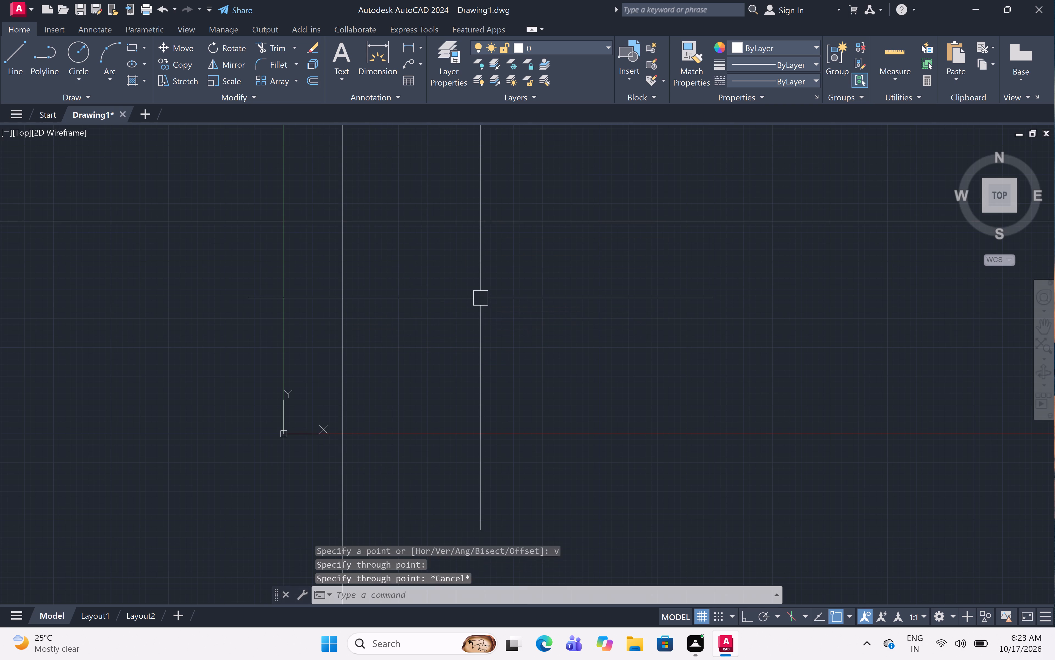
{"action": "scroll", "coordinate": [481, 298], "scroll_direction": "down", "scroll_amount": 1}
{"action": "middle_click_drag", "start_coordinate": [481, 291], "coordinate": [442, 443]}
{"action": "scroll", "coordinate": [476, 312], "scroll_direction": "down", "scroll_amount": 1}
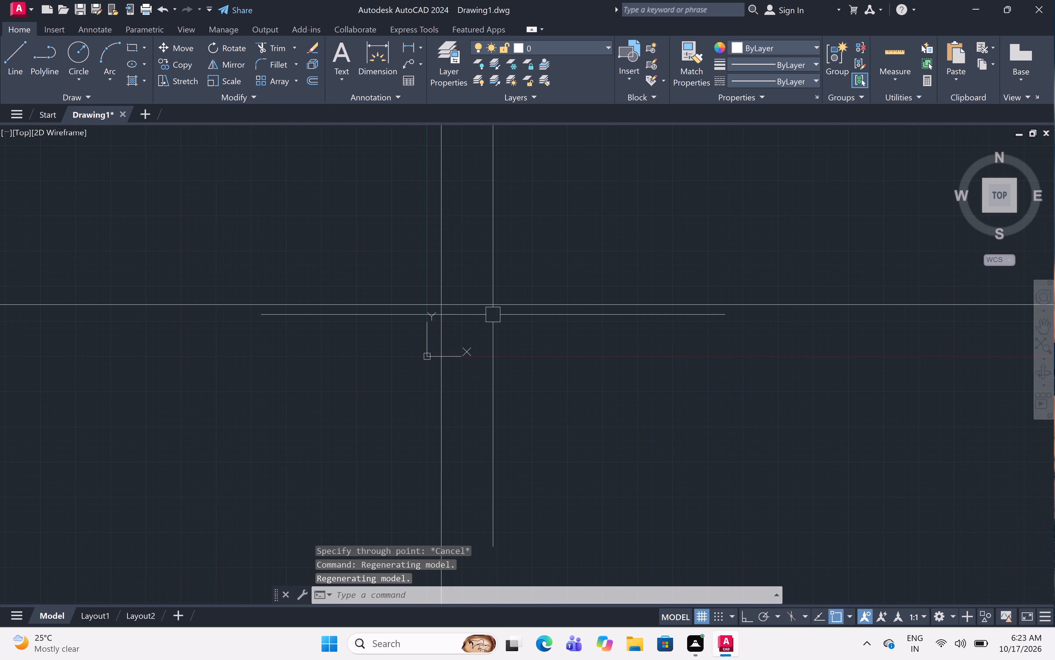
{"action": "type", "text": "tr"}
{"action": "key", "text": "space"}
{"action": "left_click", "coordinate": [460, 251]}
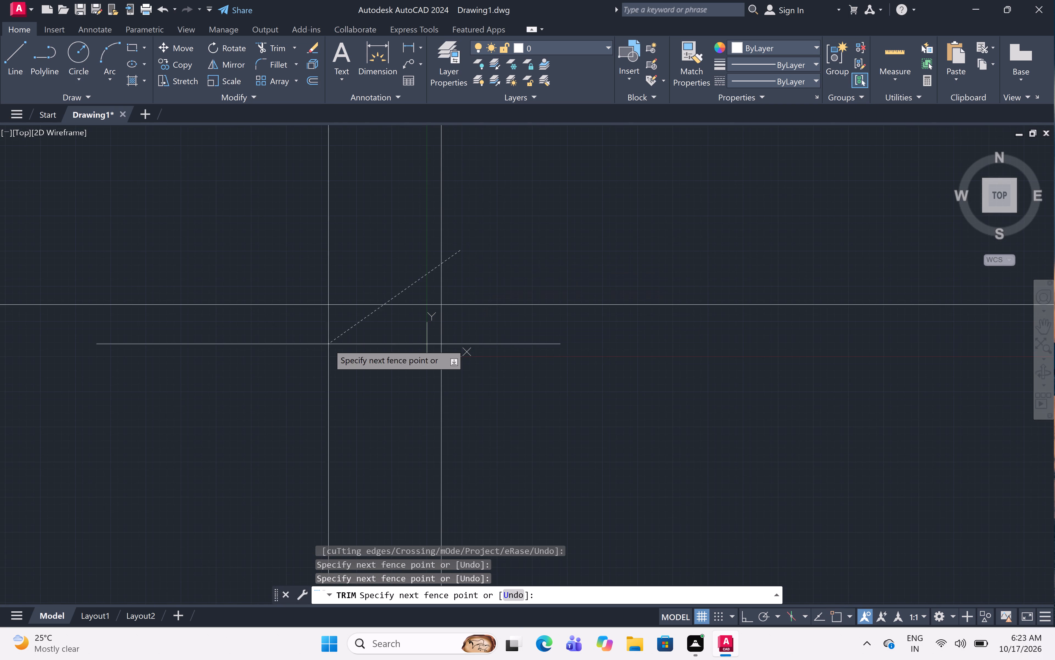
{"action": "left_click", "coordinate": [326, 346]}
{"action": "key", "text": "Escape"}
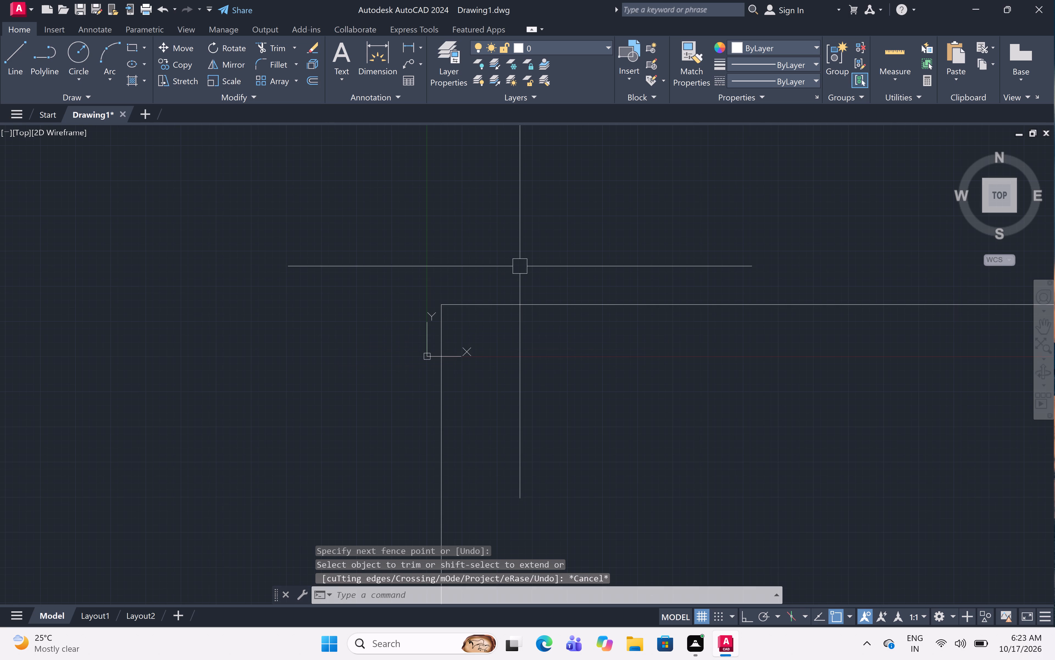
Move the two corner lines by their corner point, in two moves, up and to the right away from the origin.
{"action": "left_click_drag", "start_coordinate": [518, 268], "coordinate": [513, 273]}
{"action": "left_click", "coordinate": [349, 427]}
{"action": "scroll", "coordinate": [346, 418], "scroll_direction": "down", "scroll_amount": 6}
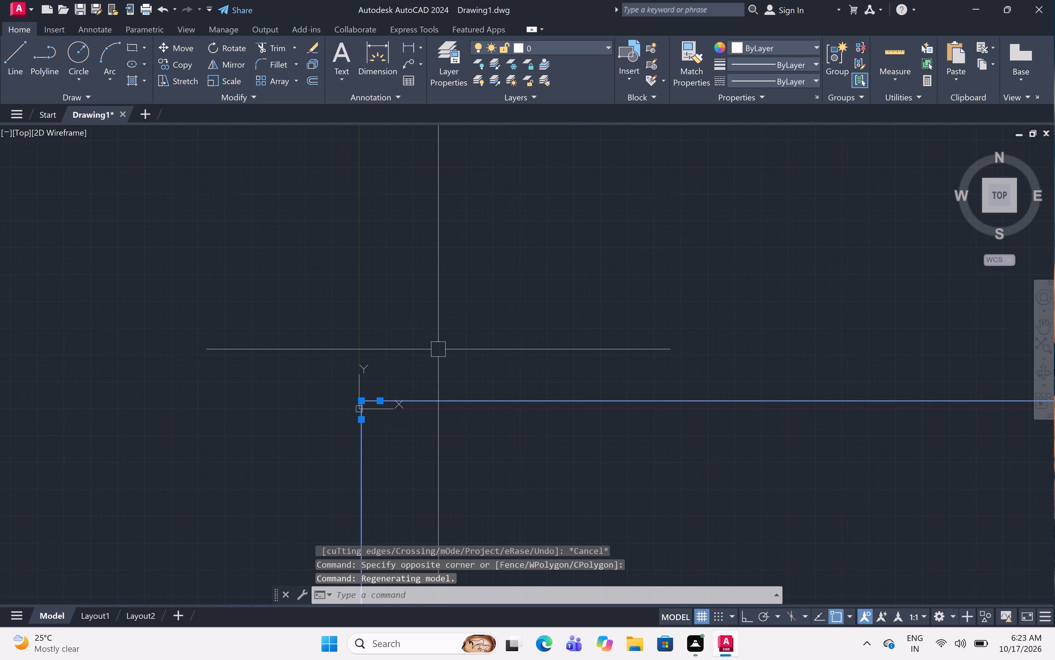
{"action": "type", "text": "m"}
{"action": "key", "text": "space"}
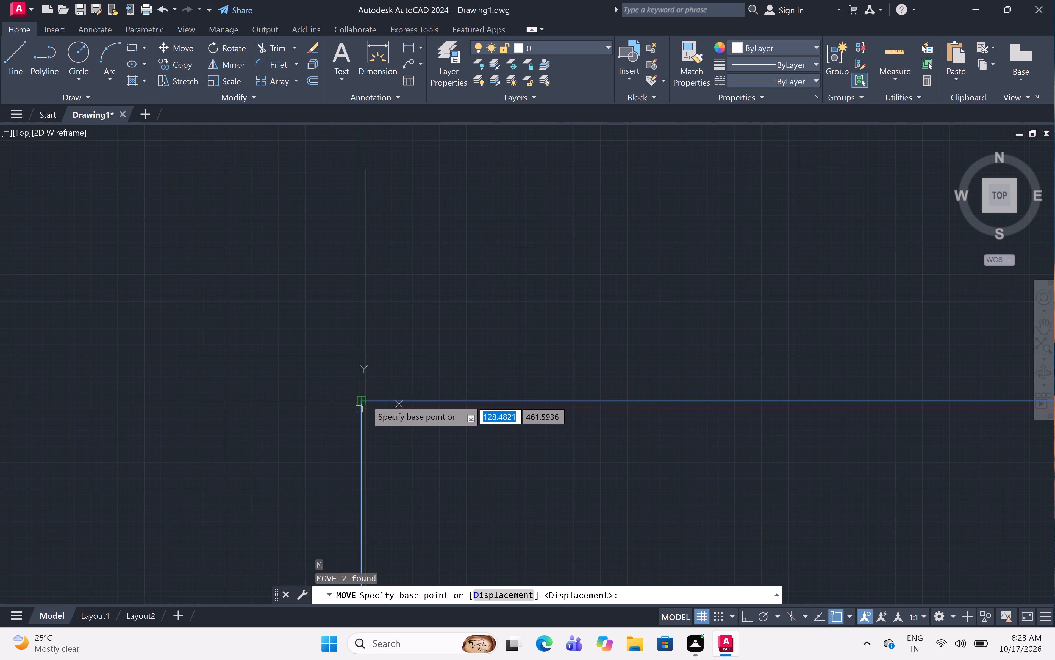
{"action": "left_click", "coordinate": [366, 400]}
{"action": "left_click", "coordinate": [419, 169]}
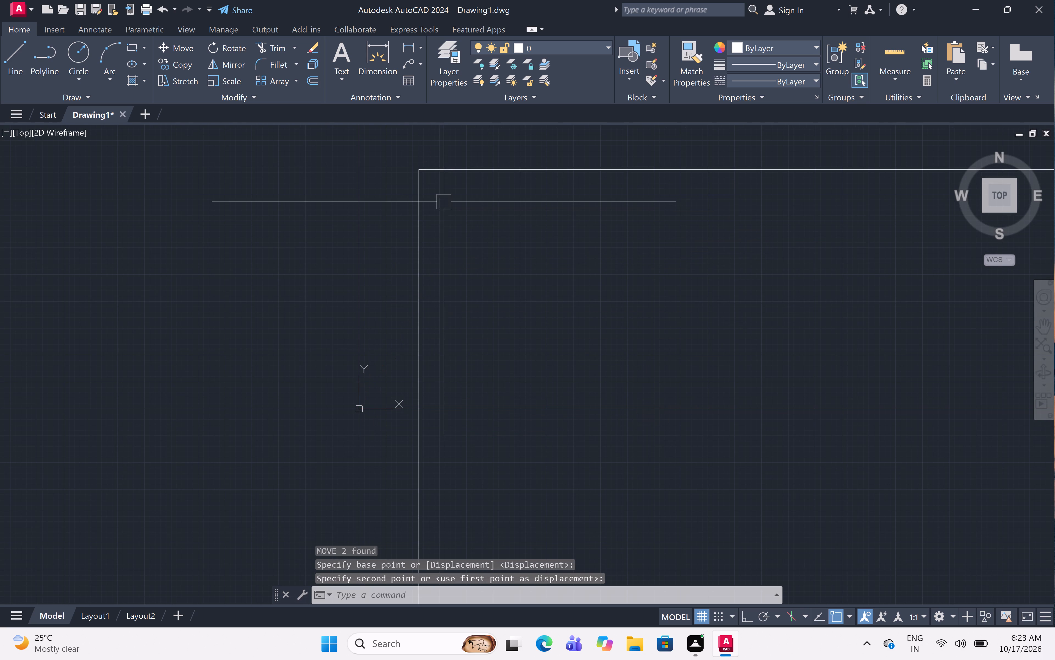
{"action": "middle_click_drag", "start_coordinate": [444, 202], "coordinate": [287, 469]}
{"action": "left_click_drag", "start_coordinate": [536, 298], "coordinate": [534, 301]}
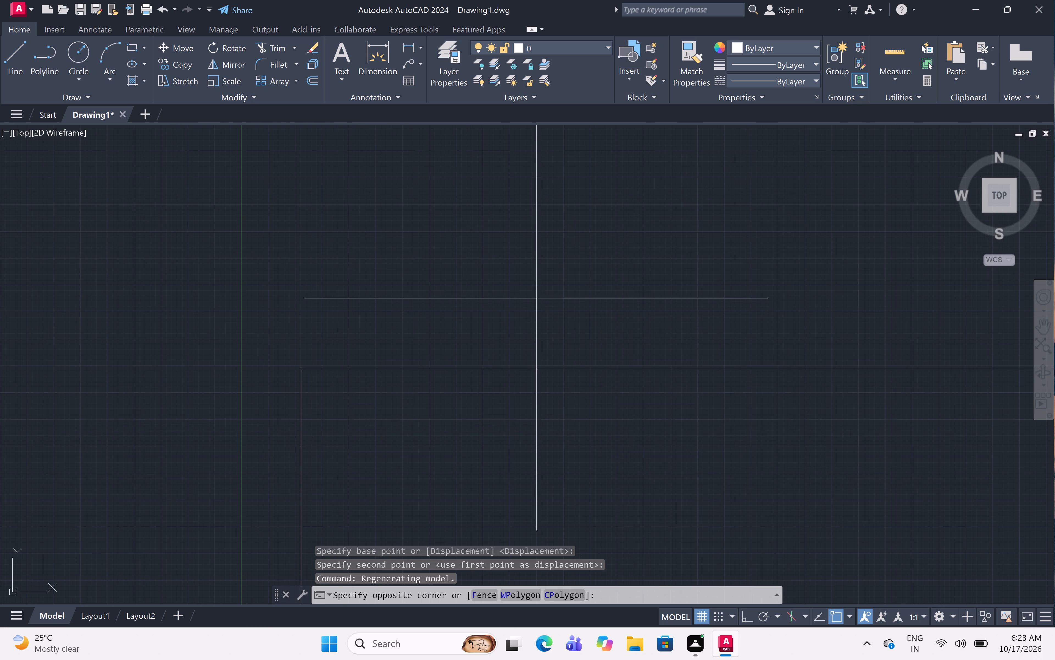
{"action": "left_click", "coordinate": [234, 457]}
{"action": "type", "text": "m"}
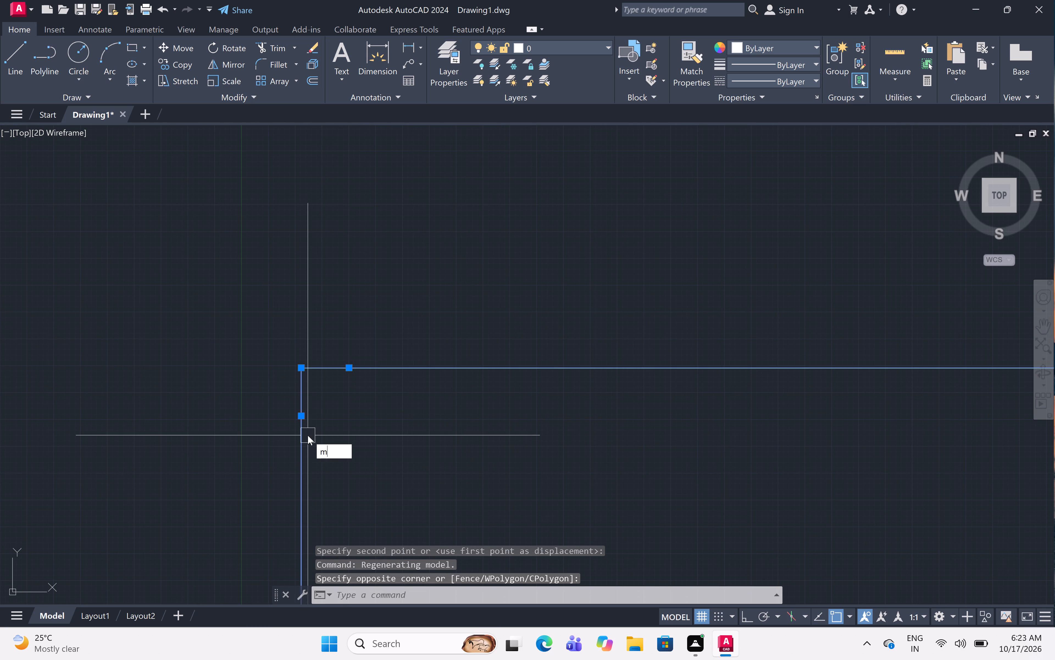
{"action": "key", "text": "space"}
{"action": "left_click", "coordinate": [304, 364]}
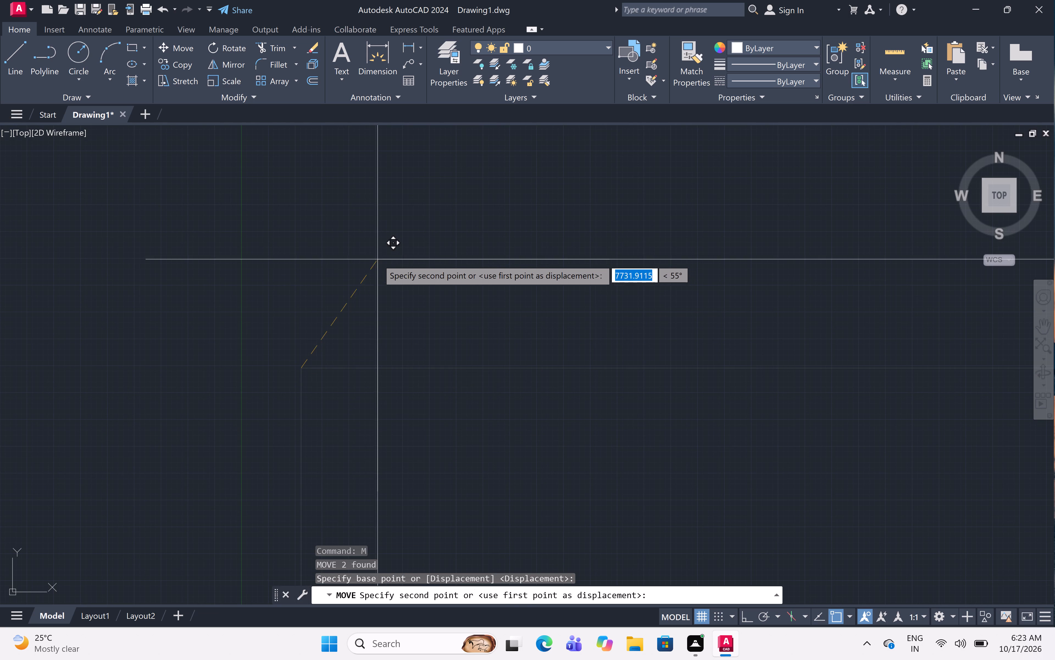
{"action": "left_click", "coordinate": [359, 255]}
{"action": "scroll", "coordinate": [365, 255], "scroll_direction": "up", "scroll_amount": 5}
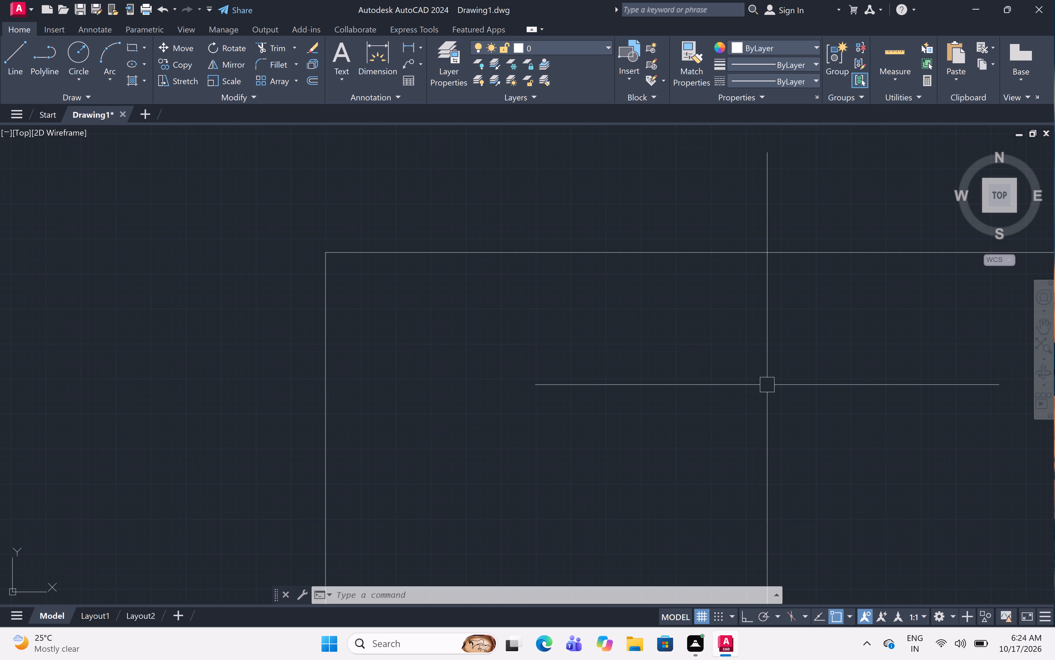
Configure the drawing units to Engineering length type with 0'-0.0" precision.
{"action": "type", "text": "un"}
{"action": "key", "text": "space"}
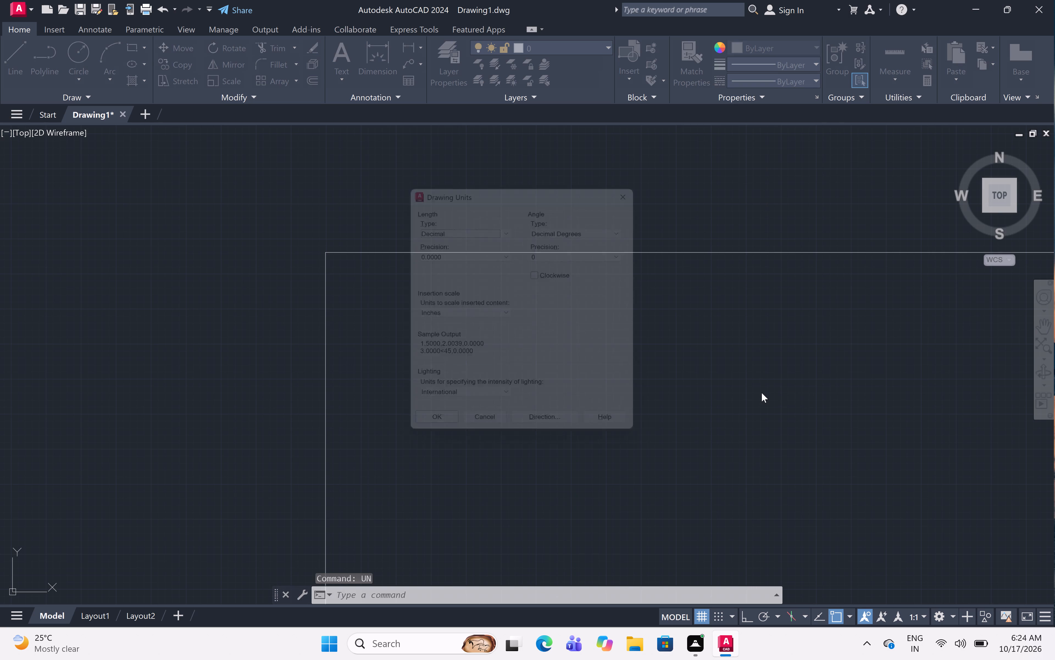
{"action": "key", "text": "h"}
{"action": "key", "text": "space"}
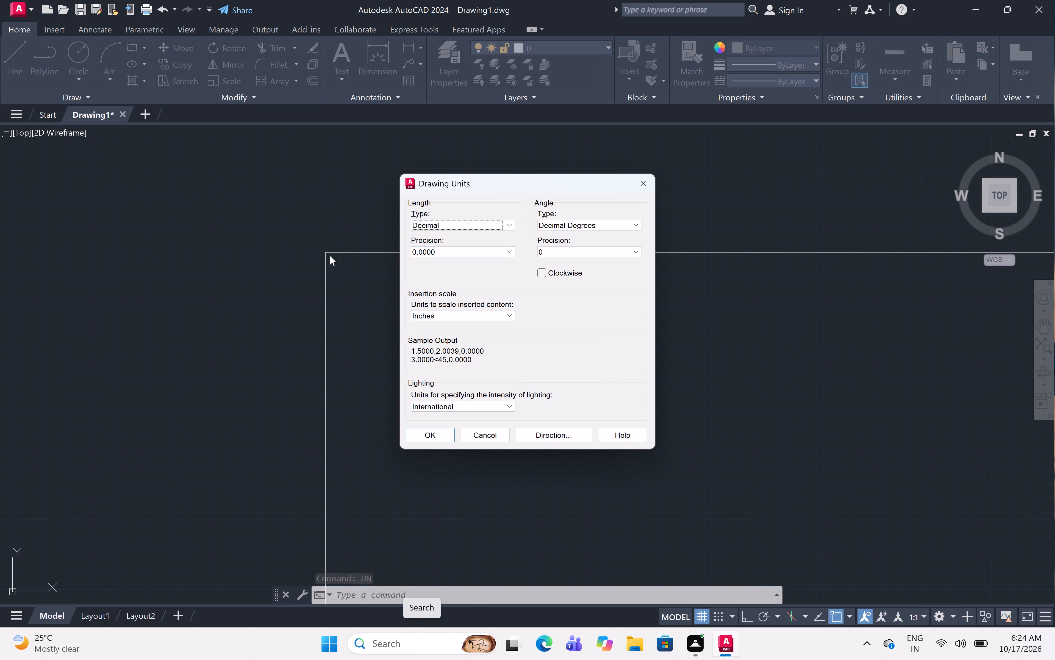
{"action": "left_click", "coordinate": [496, 227]}
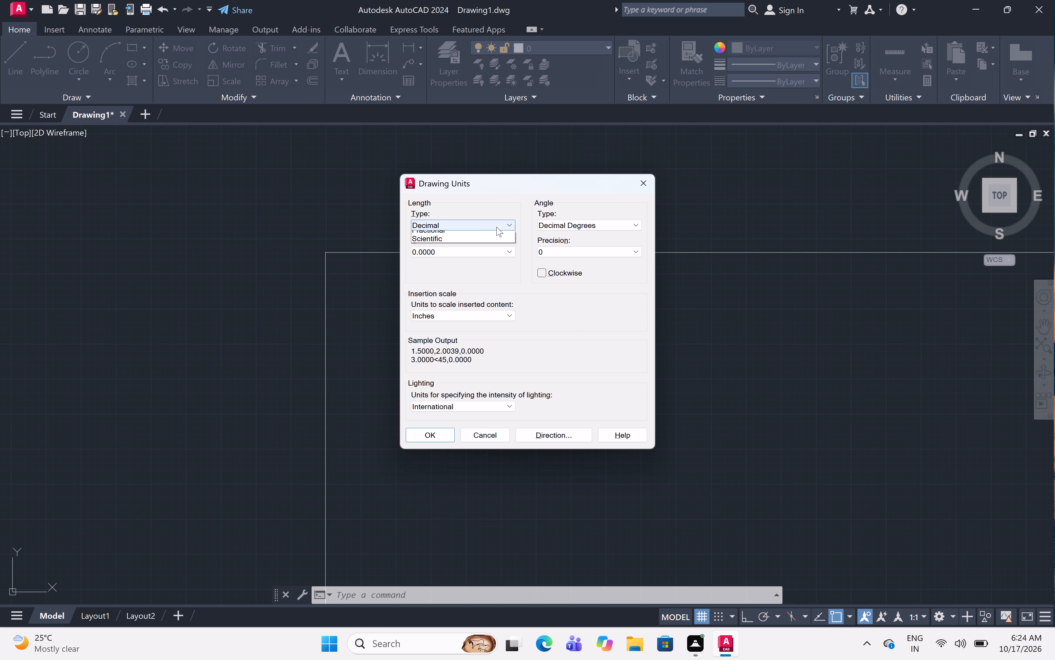
{"action": "left_click", "coordinate": [492, 251]}
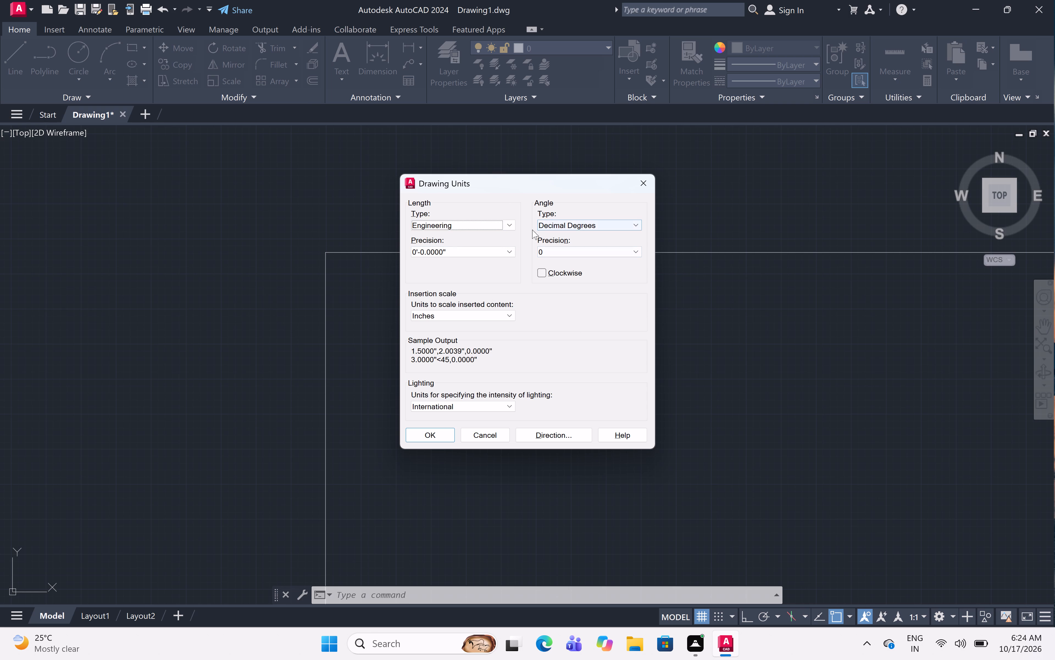
{"action": "left_click", "coordinate": [510, 249]}
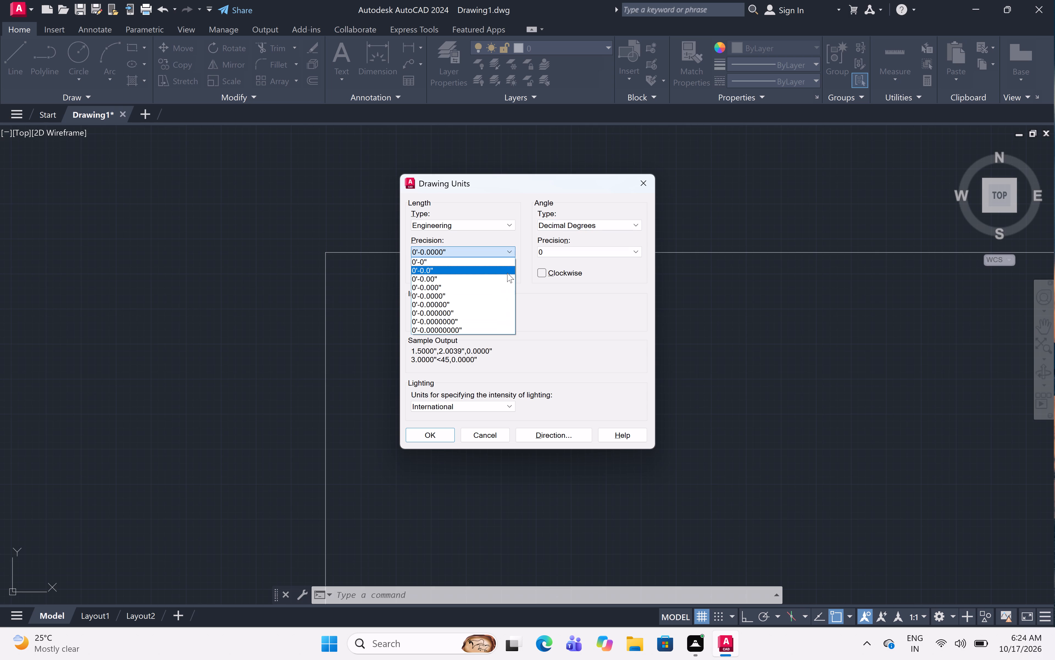
{"action": "left_click", "coordinate": [507, 271]}
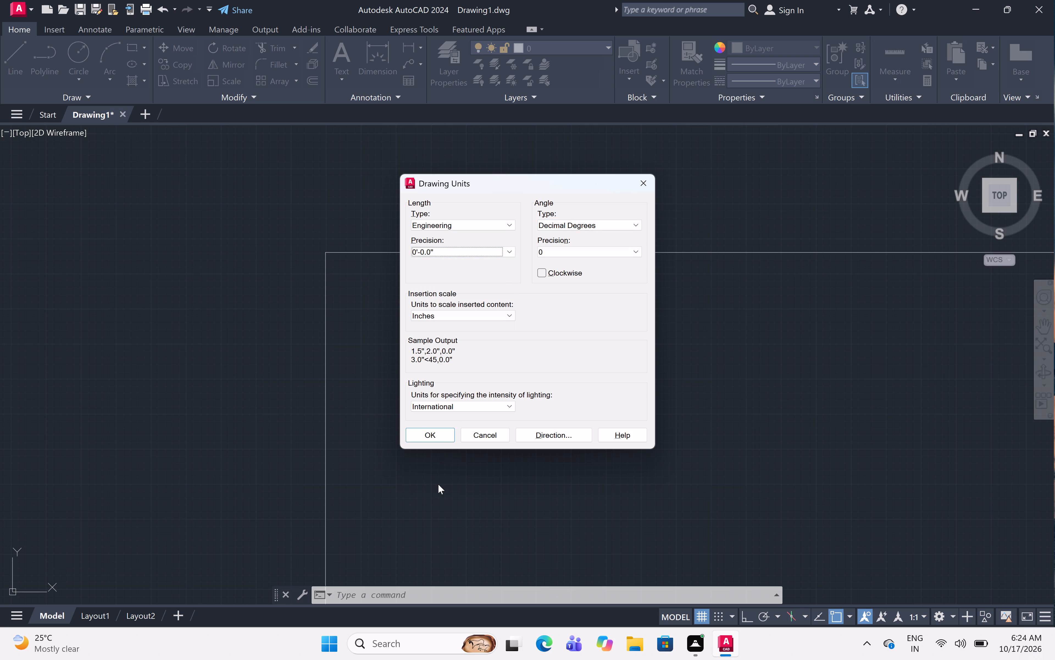
{"action": "left_click", "coordinate": [438, 435]}
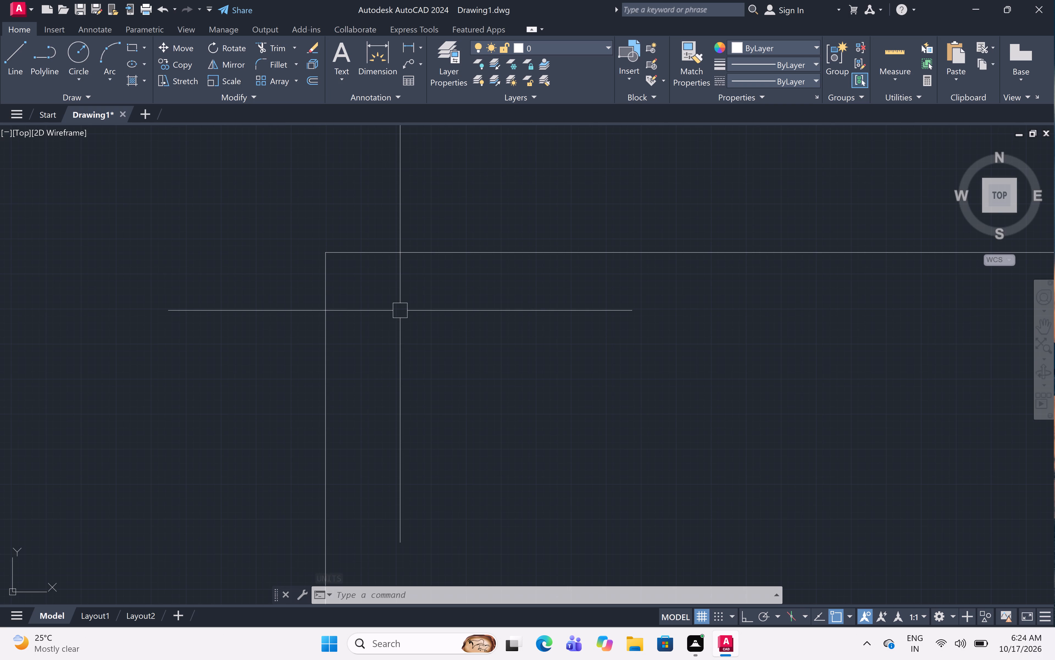
Offset the vertical and horizontal corner lines 9" inward to form the outer wall thickness.
{"action": "type", "text": "off 9"}
{"action": "key", "text": "shift+quotedbl"}
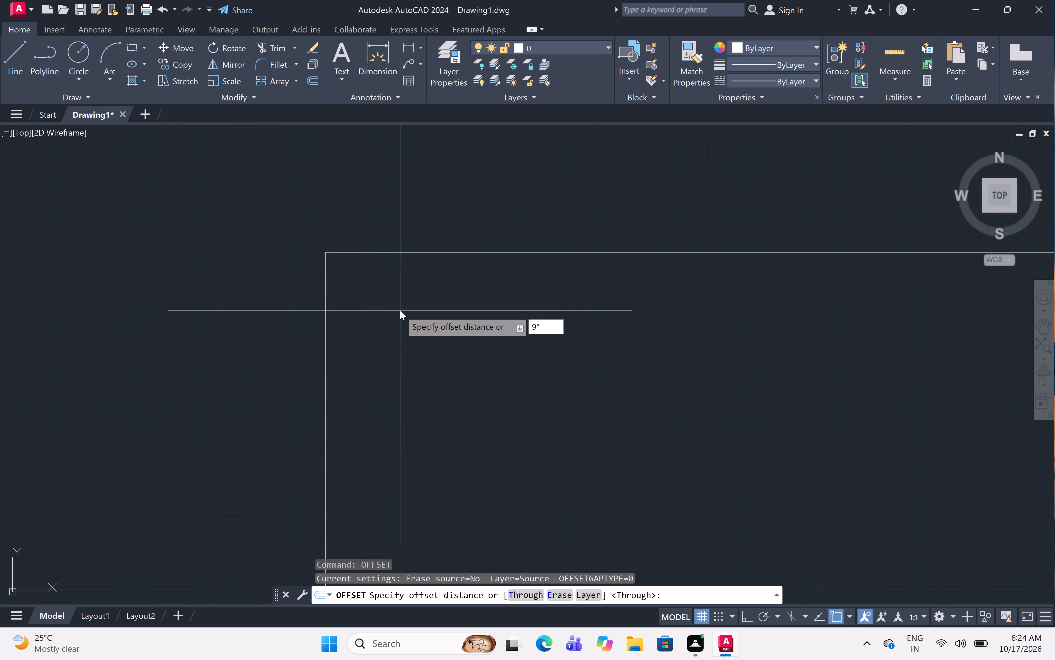
{"action": "key", "text": "space"}
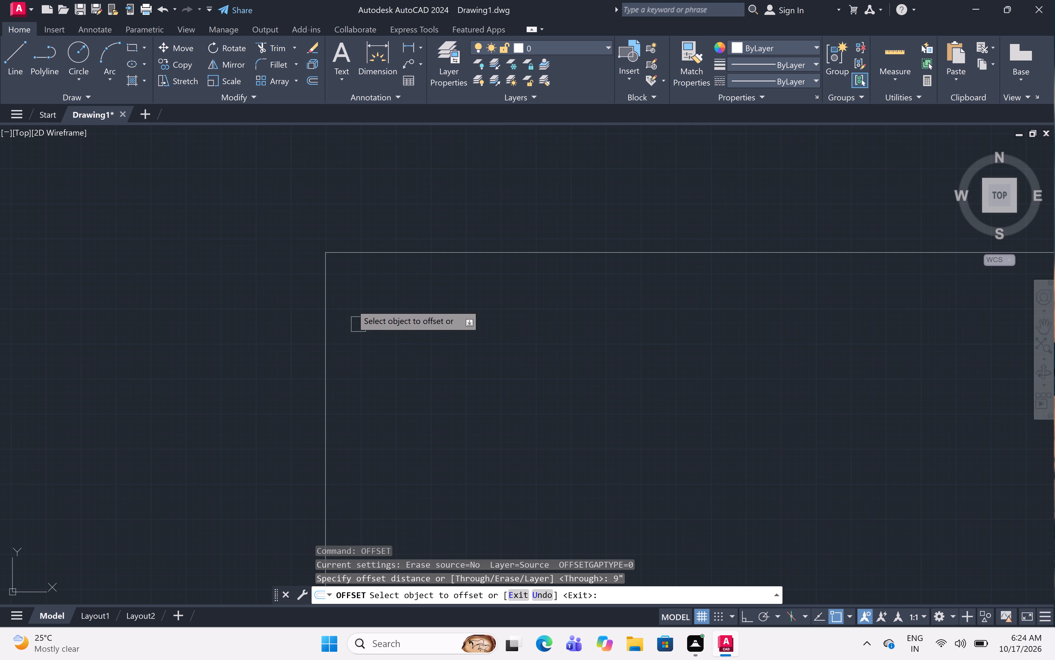
{"action": "left_click", "coordinate": [324, 290]}
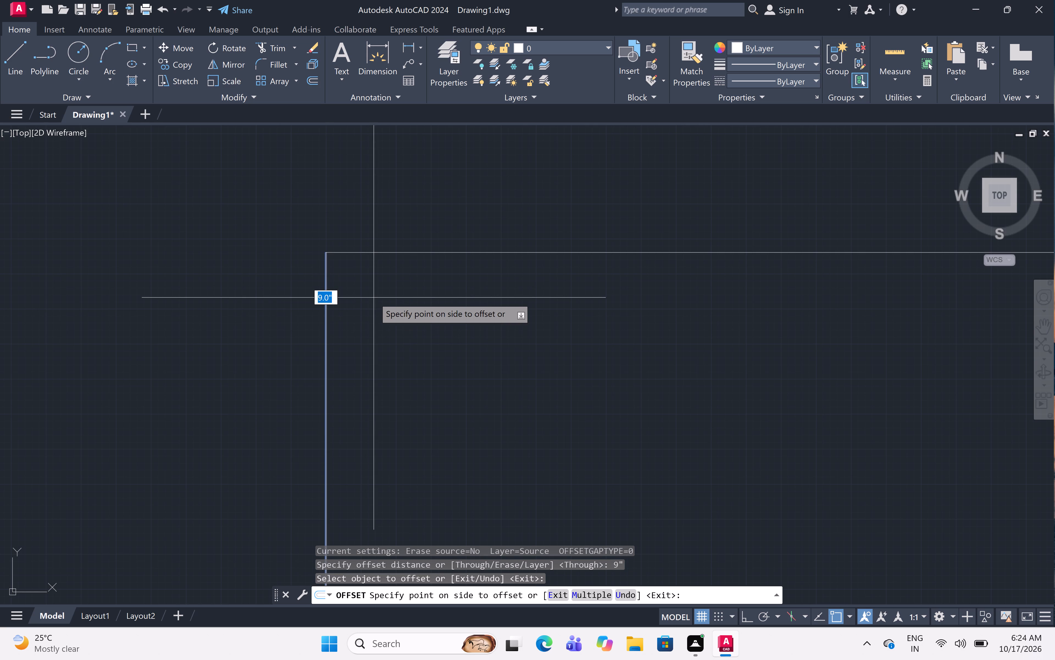
{"action": "left_click", "coordinate": [374, 298]}
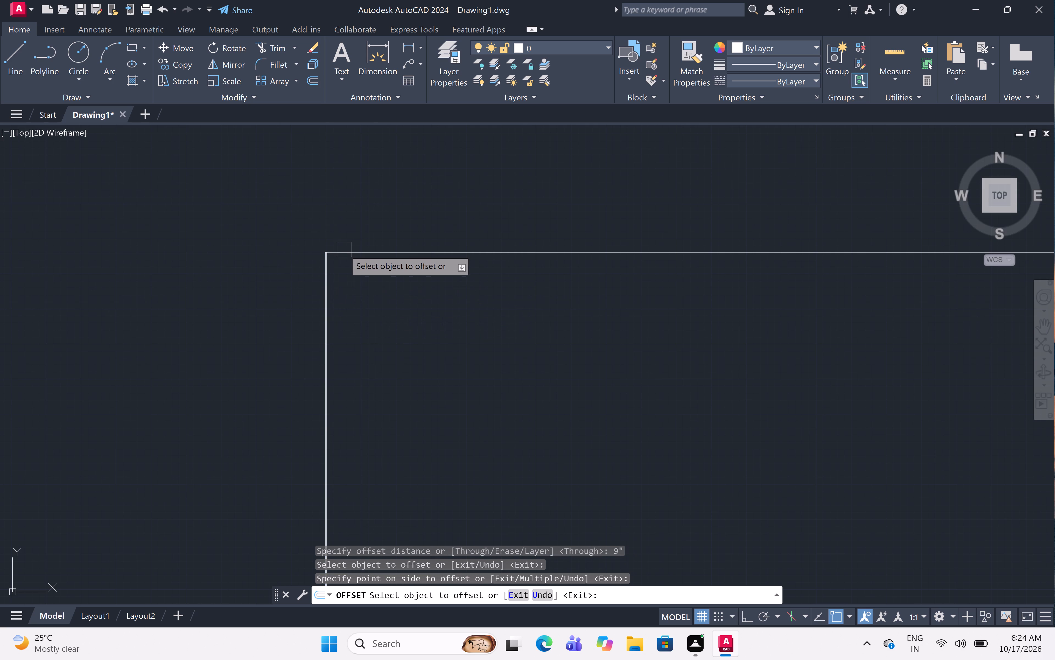
{"action": "left_click", "coordinate": [344, 250]}
{"action": "left_click", "coordinate": [339, 309]}
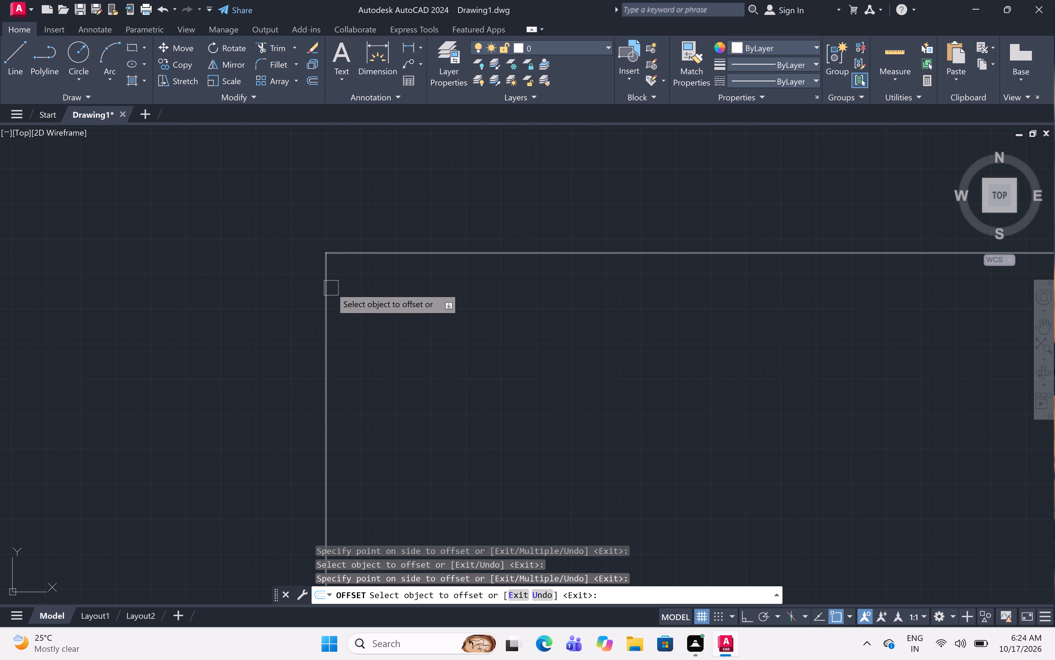
{"action": "scroll", "coordinate": [348, 262], "scroll_direction": "up", "scroll_amount": 5}
{"action": "scroll", "coordinate": [348, 261], "scroll_direction": "down", "scroll_amount": 1}
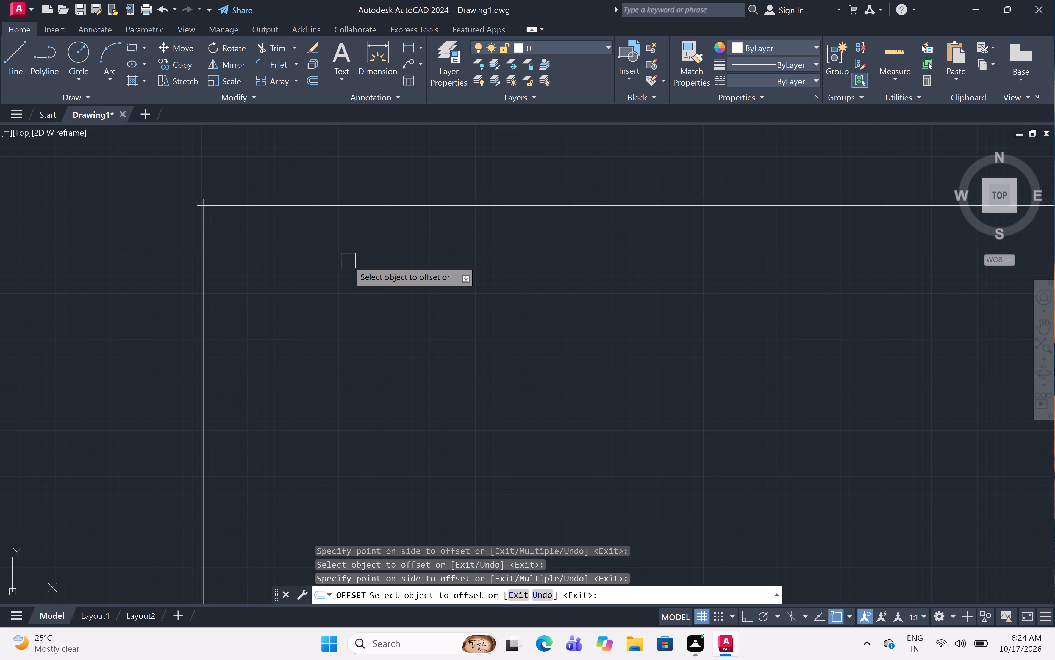
{"action": "middle_click_drag", "start_coordinate": [348, 260], "coordinate": [391, 270]}
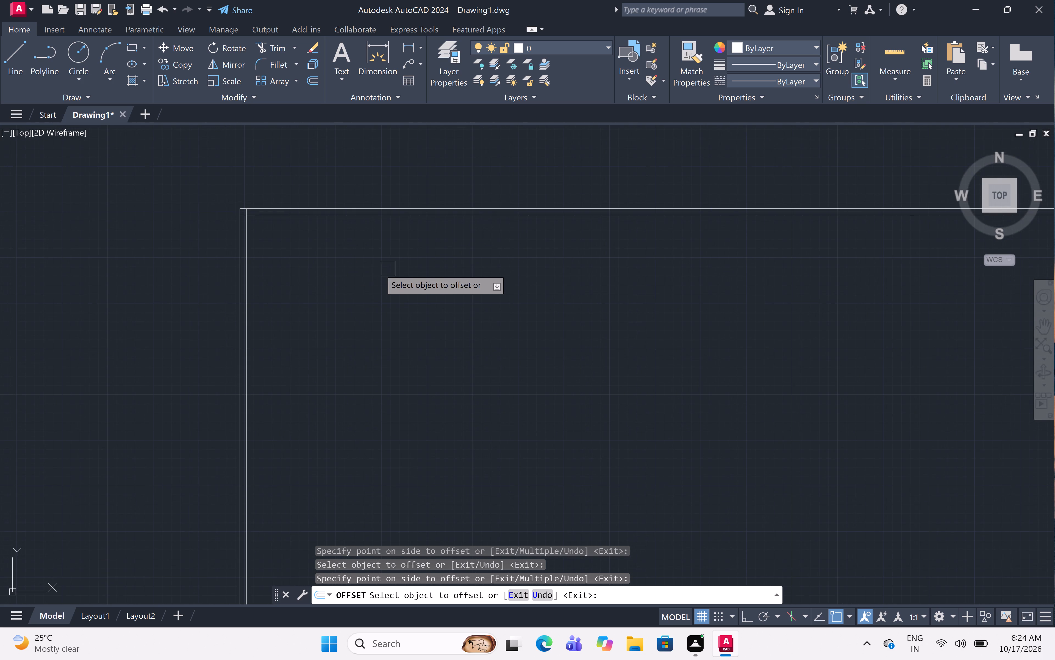
{"action": "key", "text": "Escape"}
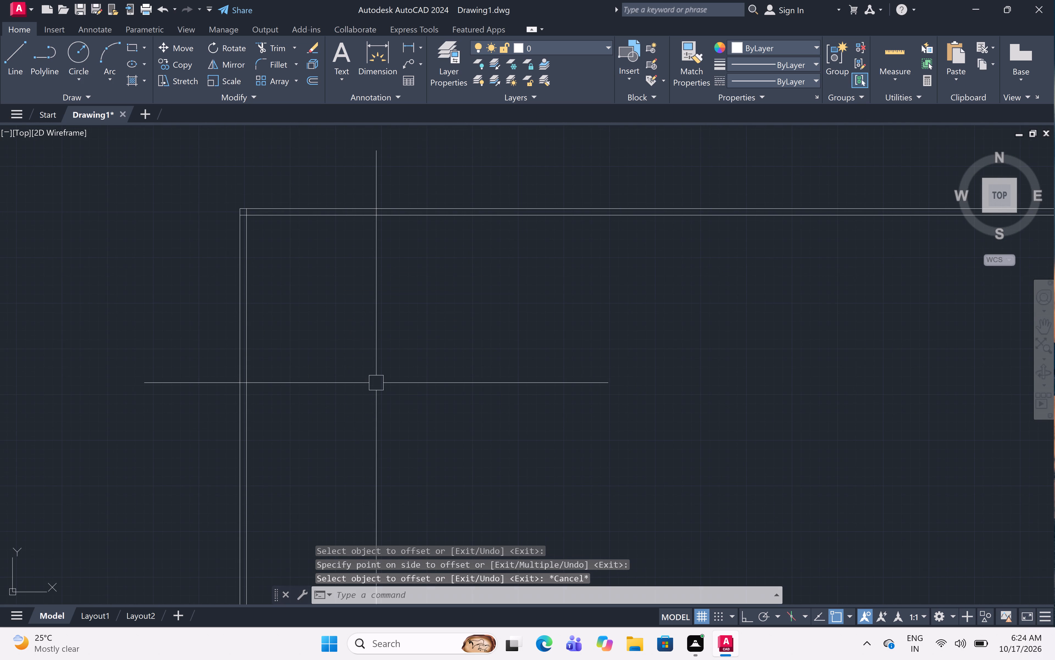
Start another Offset for the wall lines.
{"action": "type", "text": "off"}
{"action": "key", "text": "space"}
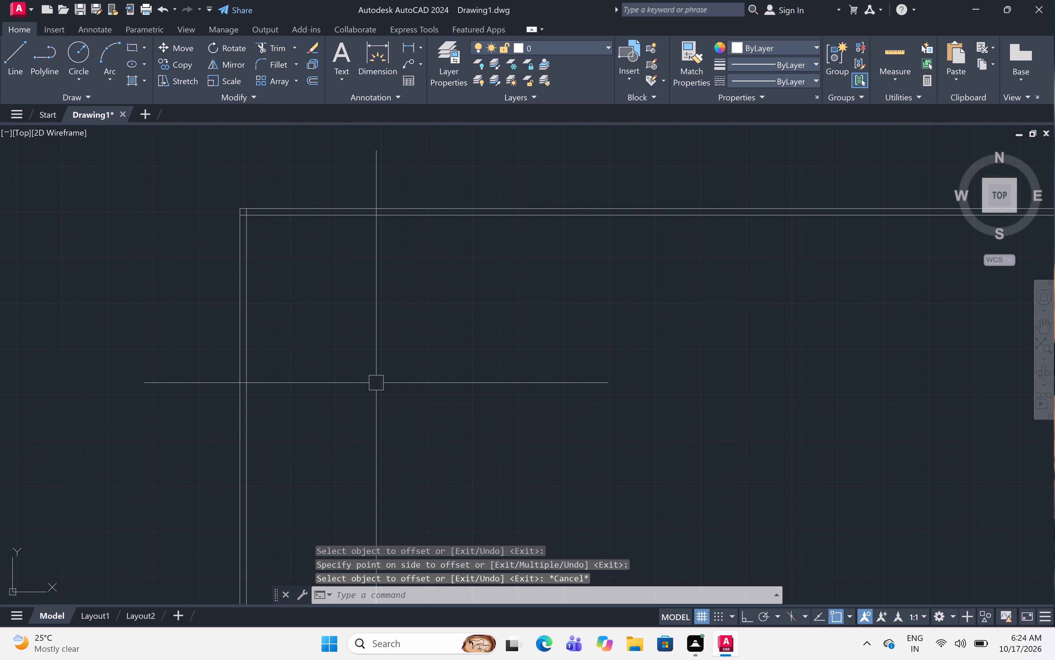
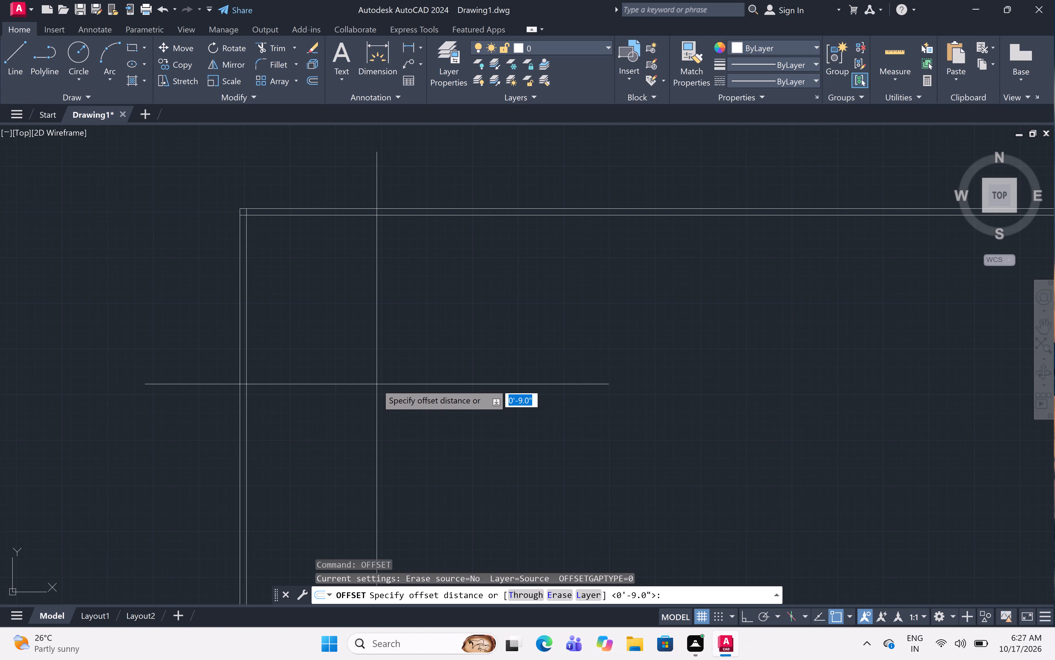
Offset the left outer wall's inner line 11' to the right to set the first room's width.
{"action": "scroll", "coordinate": [319, 207], "scroll_direction": "down", "scroll_amount": 2}
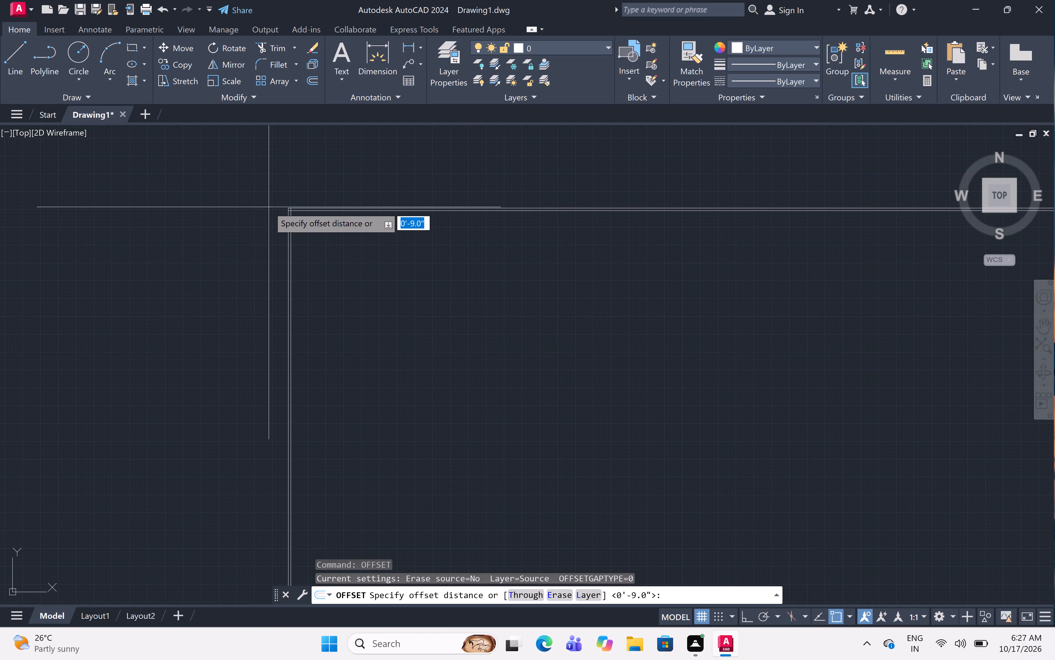
{"action": "scroll", "coordinate": [270, 207], "scroll_direction": "up", "scroll_amount": 5}
{"action": "scroll", "coordinate": [358, 277], "scroll_direction": "down", "scroll_amount": 1}
{"action": "scroll", "coordinate": [473, 341], "scroll_direction": "down", "scroll_amount": 1}
{"action": "middle_click_drag", "start_coordinate": [474, 340], "coordinate": [305, 226]}
{"action": "middle_click_drag", "start_coordinate": [305, 226], "coordinate": [340, 313]}
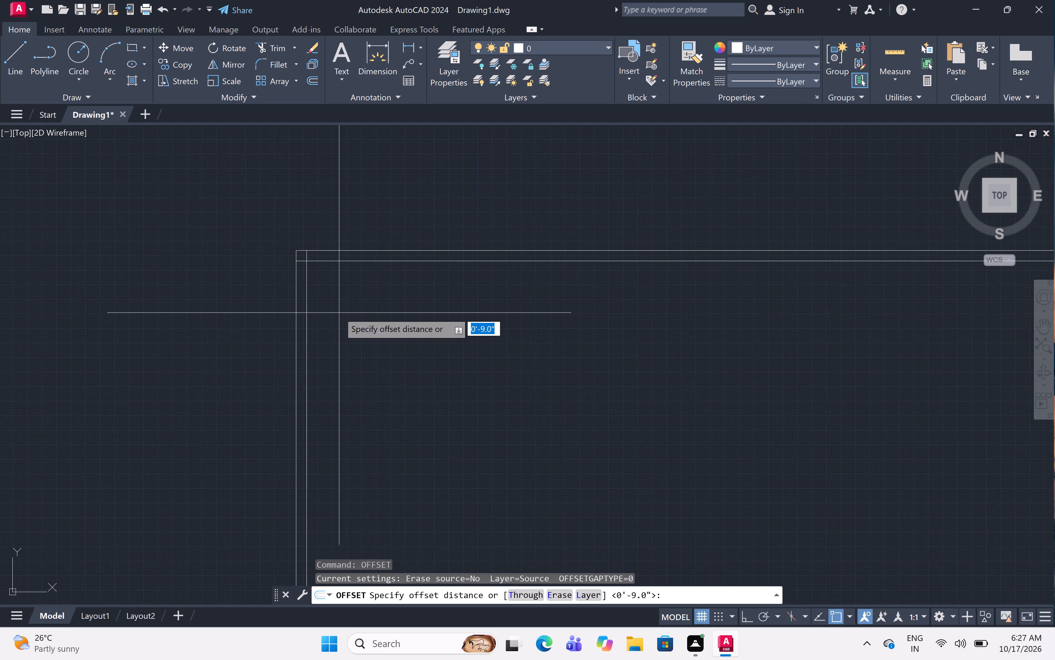
{"action": "key", "text": "Escape"}
{"action": "type", "text": "off"}
{"action": "key", "text": "space"}
{"action": "key", "text": "1"}
{"action": "type", "text": "1'"}
{"action": "key", "text": "space"}
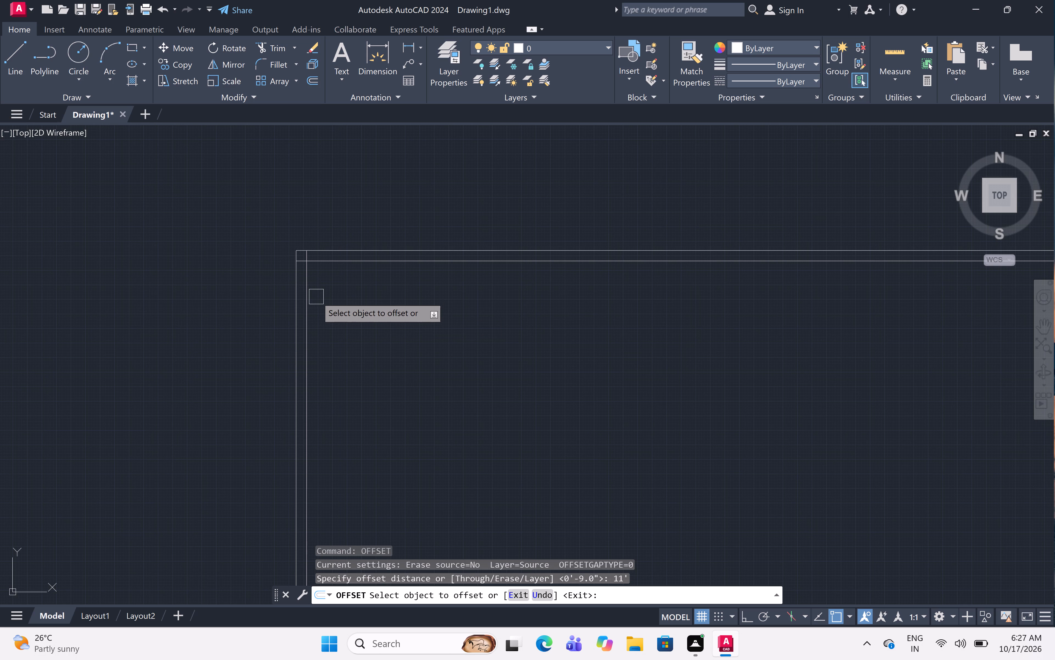
{"action": "left_click", "coordinate": [310, 302]}
{"action": "left_click", "coordinate": [618, 383]}
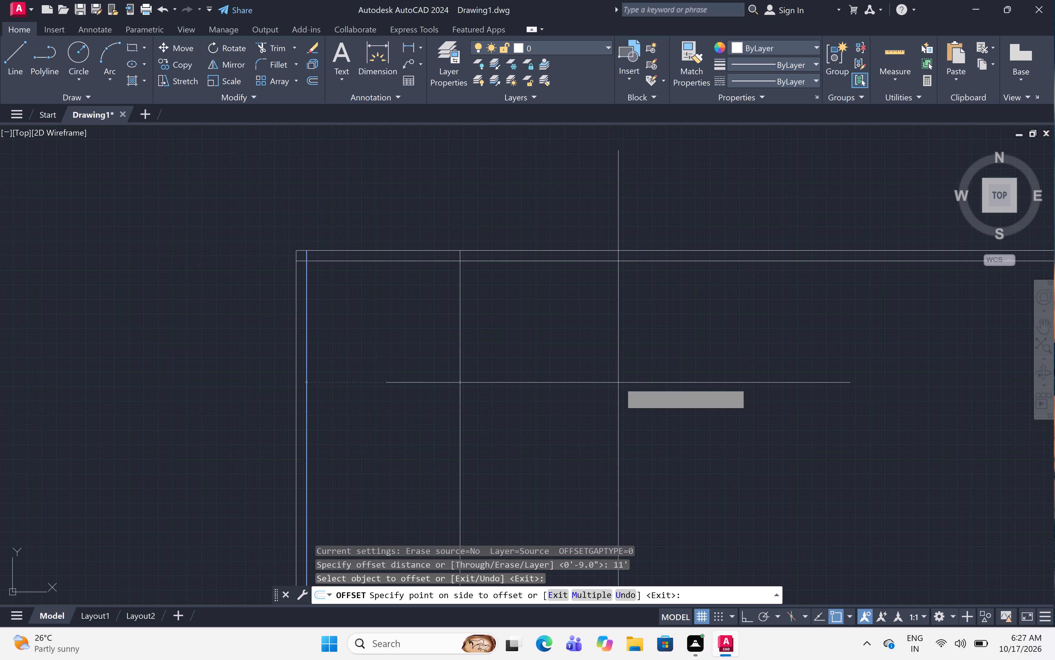
{"action": "key", "text": "space"}
Offset the top outer wall's inner line 10' downward to set the first room's depth.
{"action": "key", "text": "space"}
{"action": "type", "text": "10'"}
{"action": "key", "text": "space"}
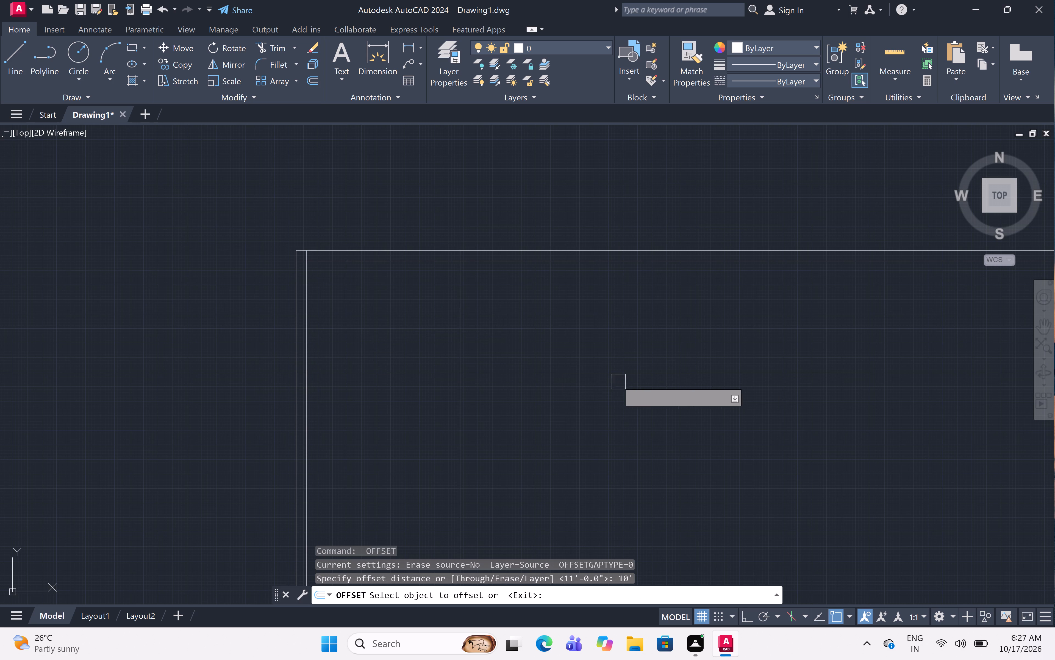
{"action": "left_click_drag", "start_coordinate": [378, 262], "coordinate": [381, 275]}
{"action": "left_click_drag", "start_coordinate": [382, 356], "coordinate": [382, 361]}
{"action": "key", "text": "space"}
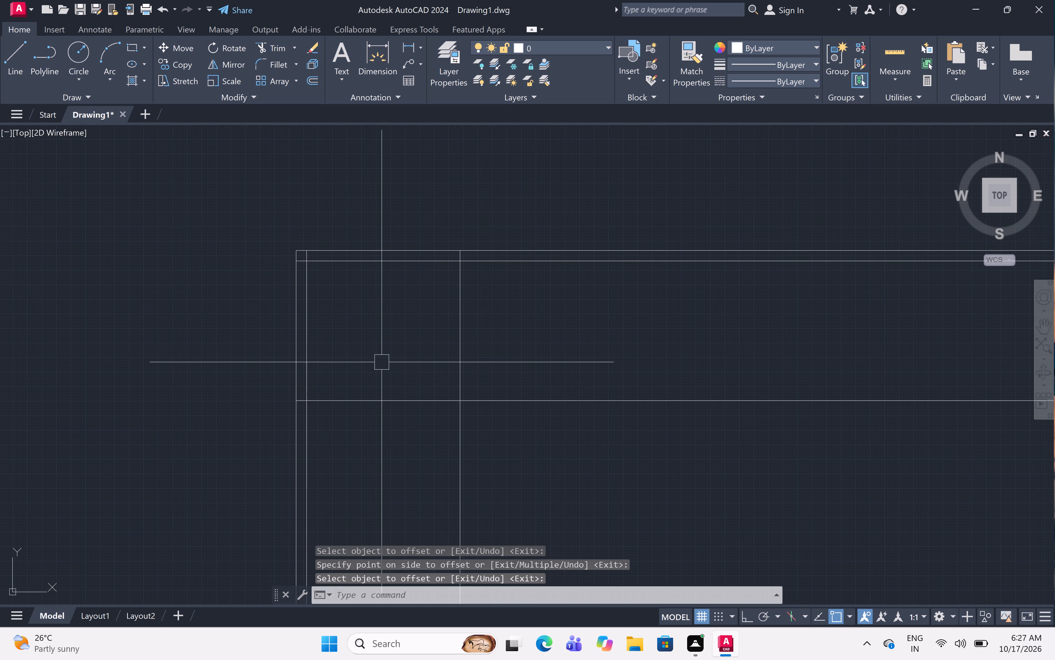
Offset the horizontal line below the first room 9" downward to give that wall its thickness.
{"action": "key", "text": "space"}
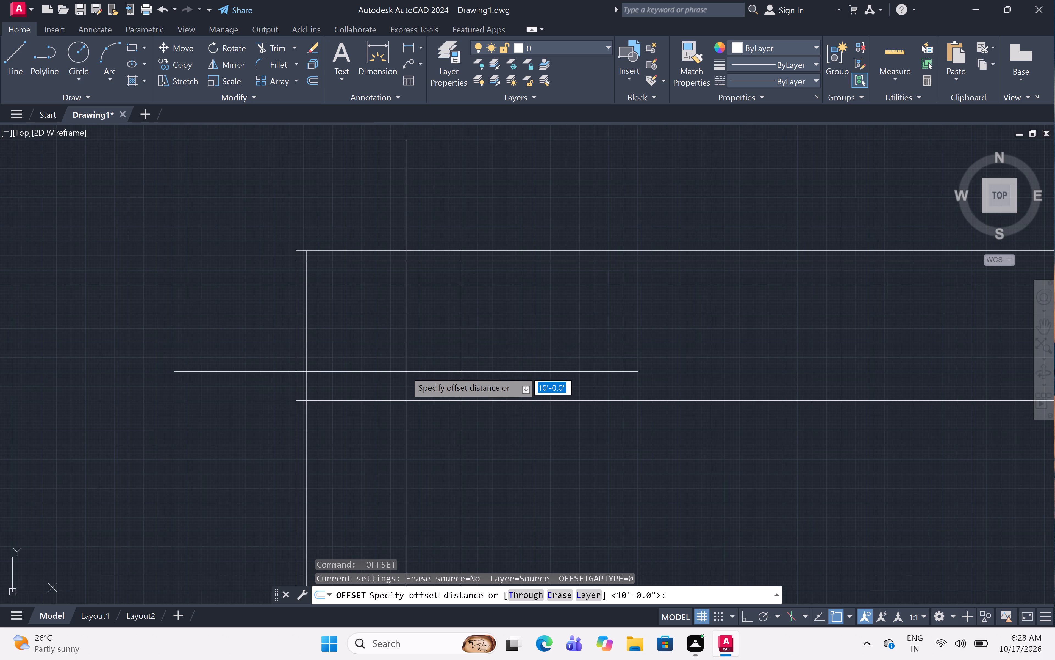
{"action": "type", "text": "9\""}
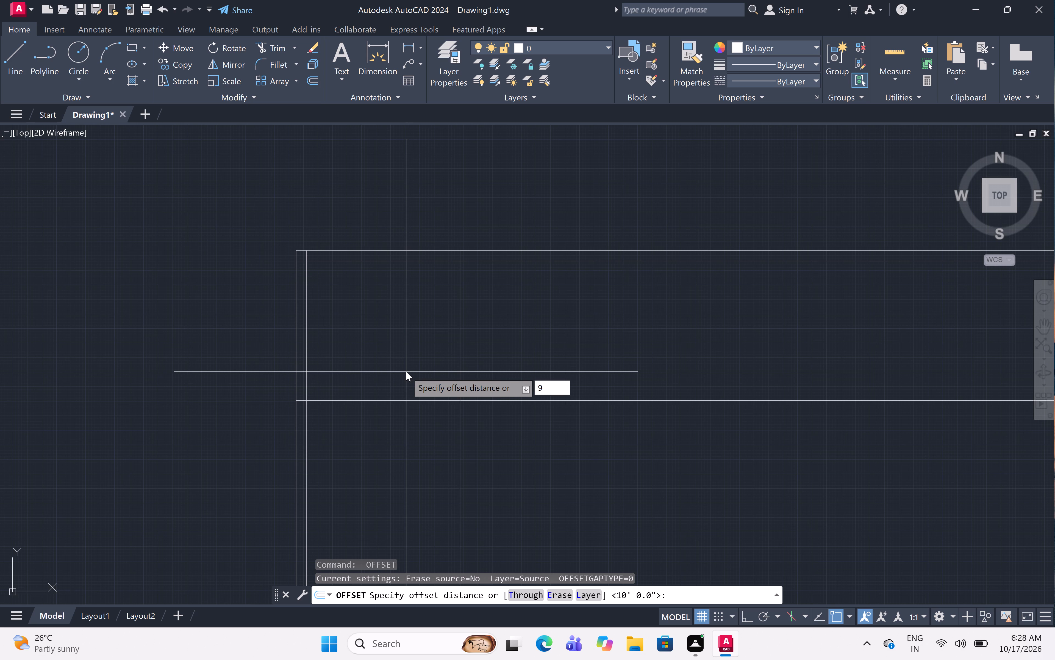
{"action": "key", "text": "space"}
{"action": "left_click_drag", "start_coordinate": [404, 399], "coordinate": [404, 402]}
{"action": "left_click", "coordinate": [404, 469]}
{"action": "key", "text": "space"}
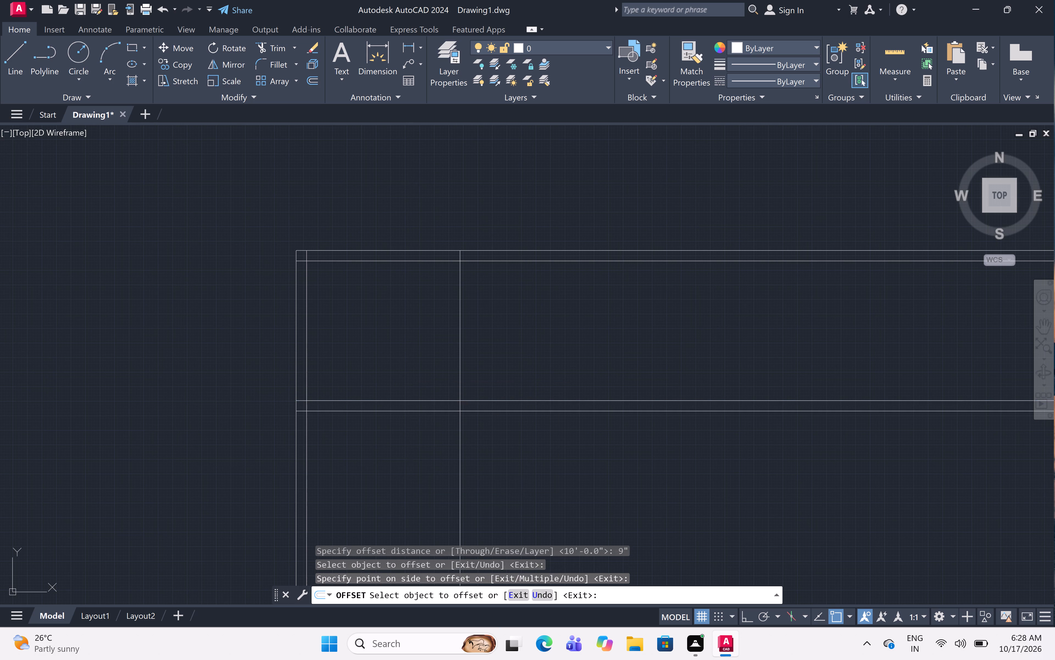
Offset the vertical line at the first room's right side 4.5" to the right to form the partition wall.
{"action": "key", "text": "space"}
{"action": "key", "text": "4"}
{"action": "type", "text": ".5"}
{"action": "key", "text": "shift+quotedbl"}
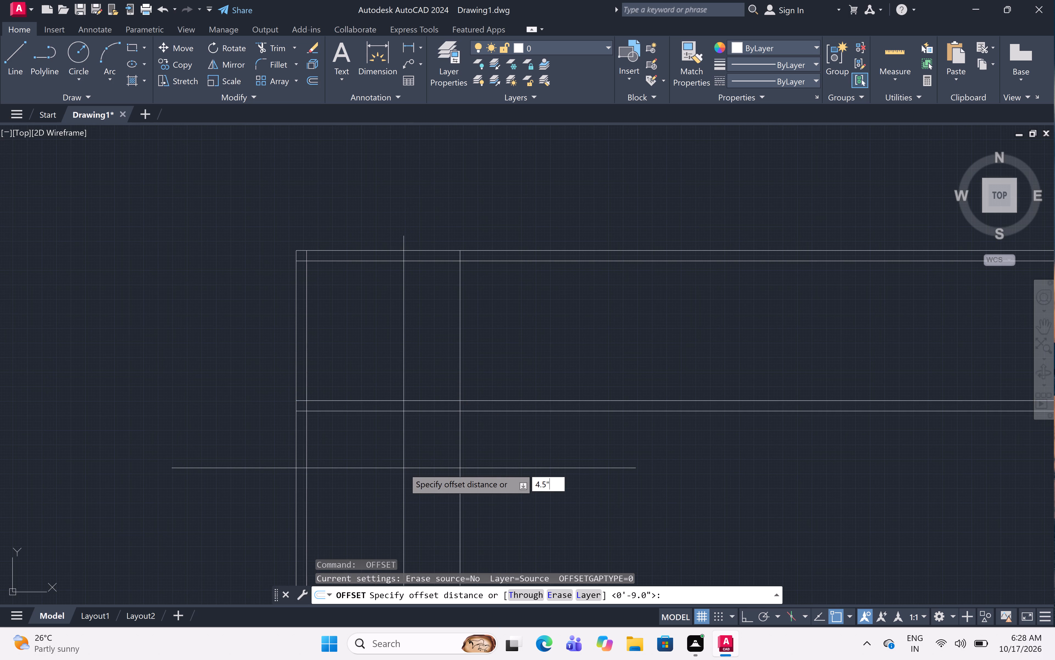
{"action": "key", "text": "space"}
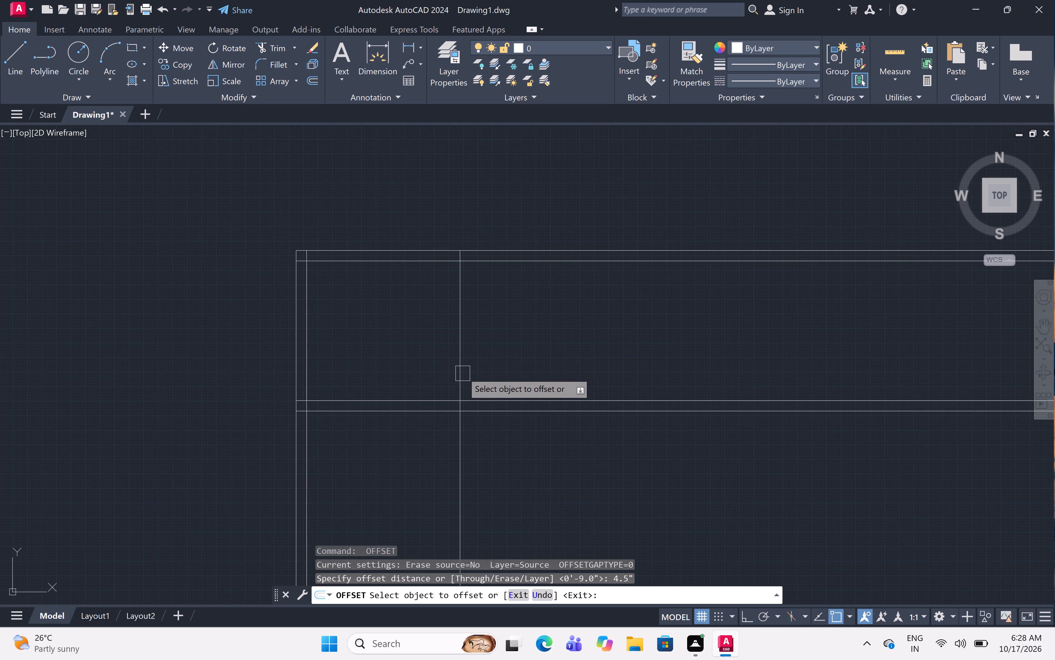
{"action": "left_click", "coordinate": [463, 371]}
{"action": "left_click", "coordinate": [495, 373]}
{"action": "key", "text": "space"}
Offset the partition wall's right face line 7'6" to the right to set the second room's width.
{"action": "key", "text": "space"}
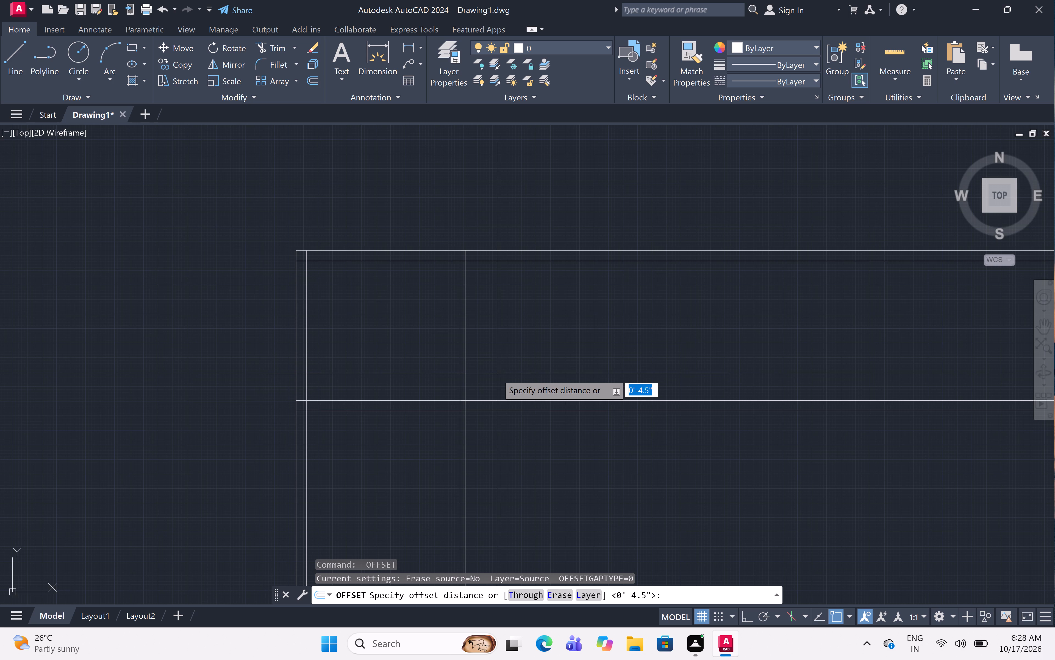
{"action": "key", "text": "7"}
{"action": "type", "text": "'6"}
{"action": "key", "text": "shift+quotedbl"}
{"action": "key", "text": "space"}
{"action": "left_click", "coordinate": [468, 278]}
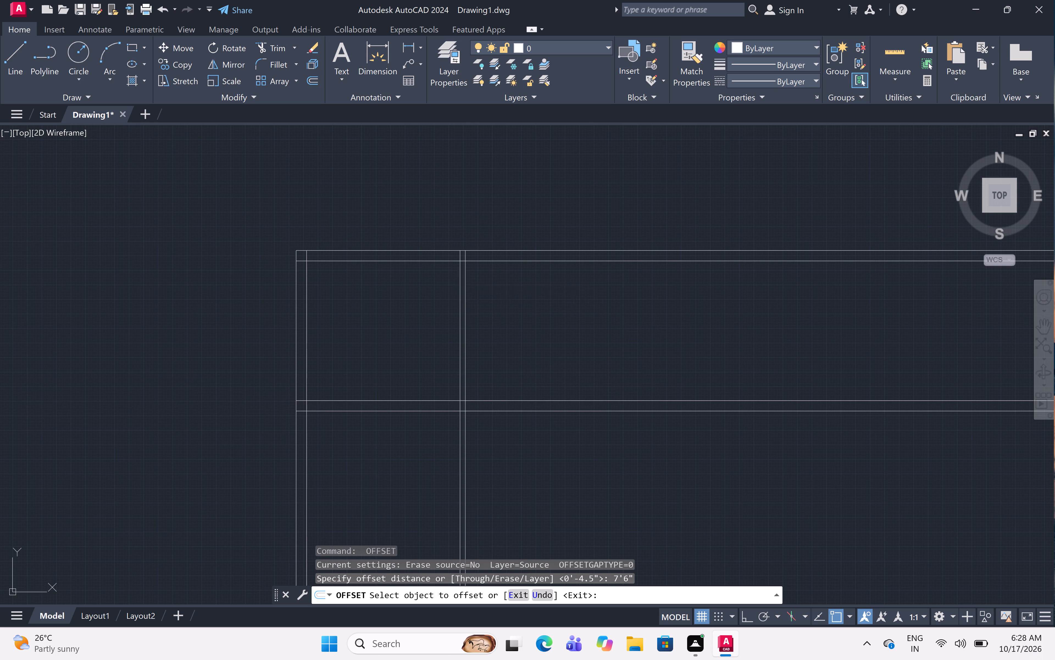
{"action": "left_click", "coordinate": [653, 333]}
{"action": "key", "text": "space"}
Offset the top outer wall's inner line 7' downward to set the second room's depth.
{"action": "key", "text": "space"}
{"action": "type", "text": "7'"}
{"action": "key", "text": "space"}
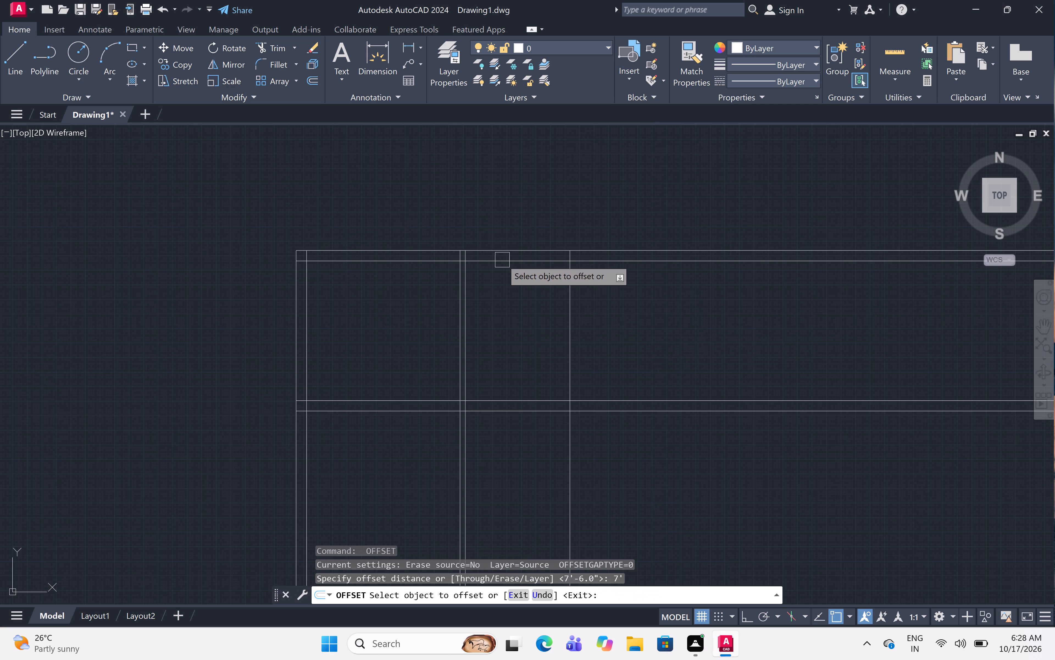
{"action": "left_click", "coordinate": [504, 258]}
{"action": "left_click", "coordinate": [504, 376]}
{"action": "key", "text": "space"}
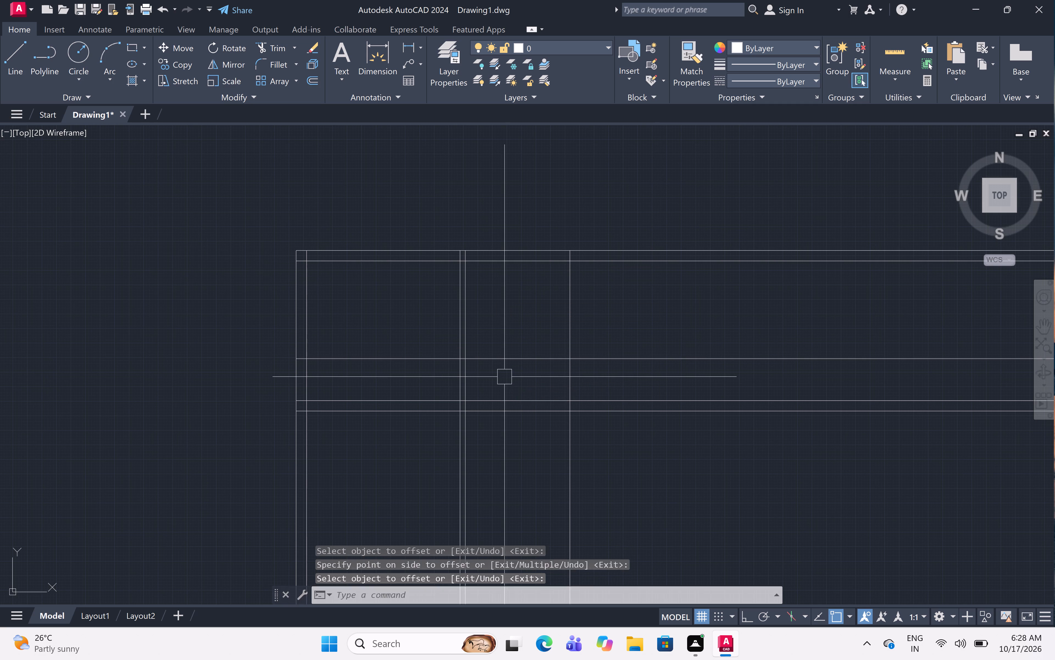
Offset the second room's lower line 4.5" downward and its right line 4.5" to the right as partition walls.
{"action": "key", "text": "space"}
{"action": "key", "text": "4"}
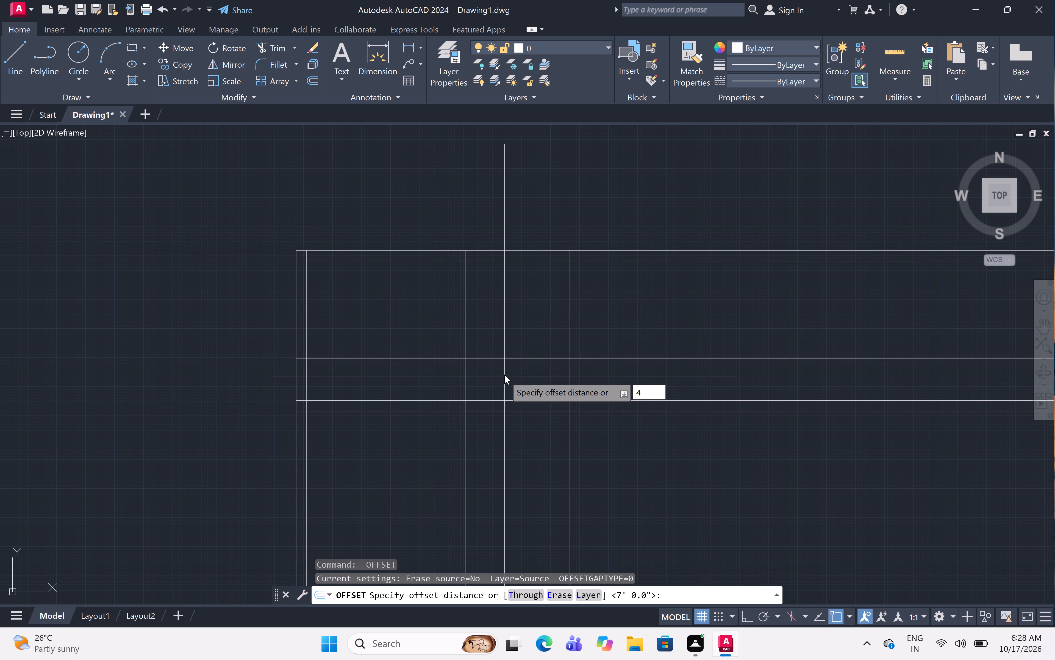
{"action": "key", "text": "period"}
{"action": "key", "text": "5"}
{"action": "key", "text": "apostrophe"}
{"action": "key", "text": "BackSpace"}
{"action": "type", "text": "\""}
{"action": "key", "text": "space"}
{"action": "left_click", "coordinate": [502, 359]}
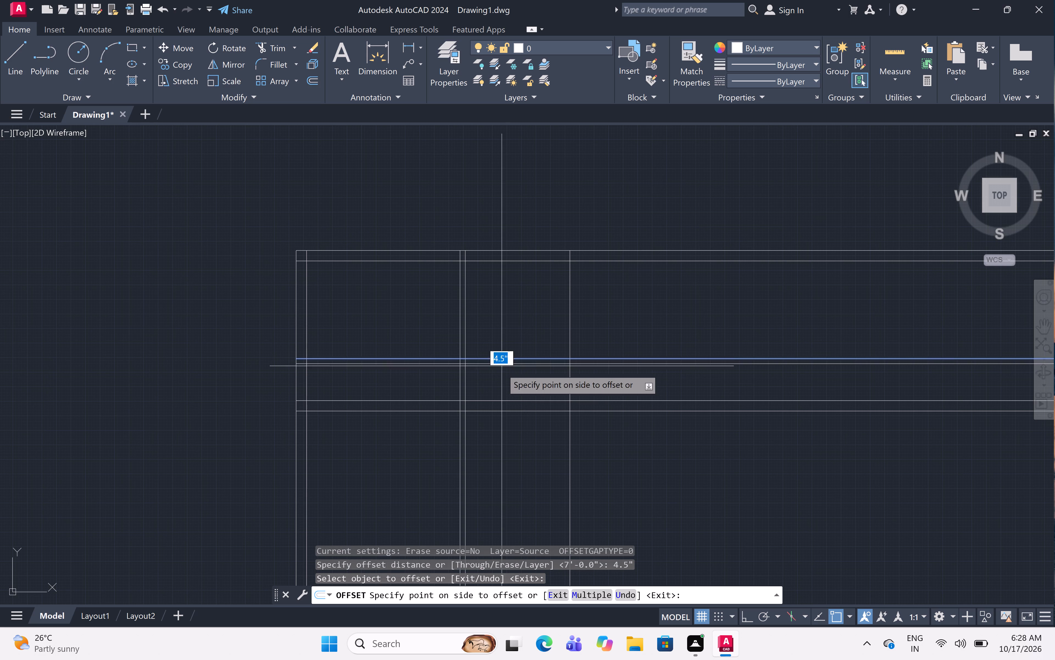
{"action": "left_click", "coordinate": [499, 379]}
{"action": "left_click", "coordinate": [567, 322]}
{"action": "left_click", "coordinate": [606, 321]}
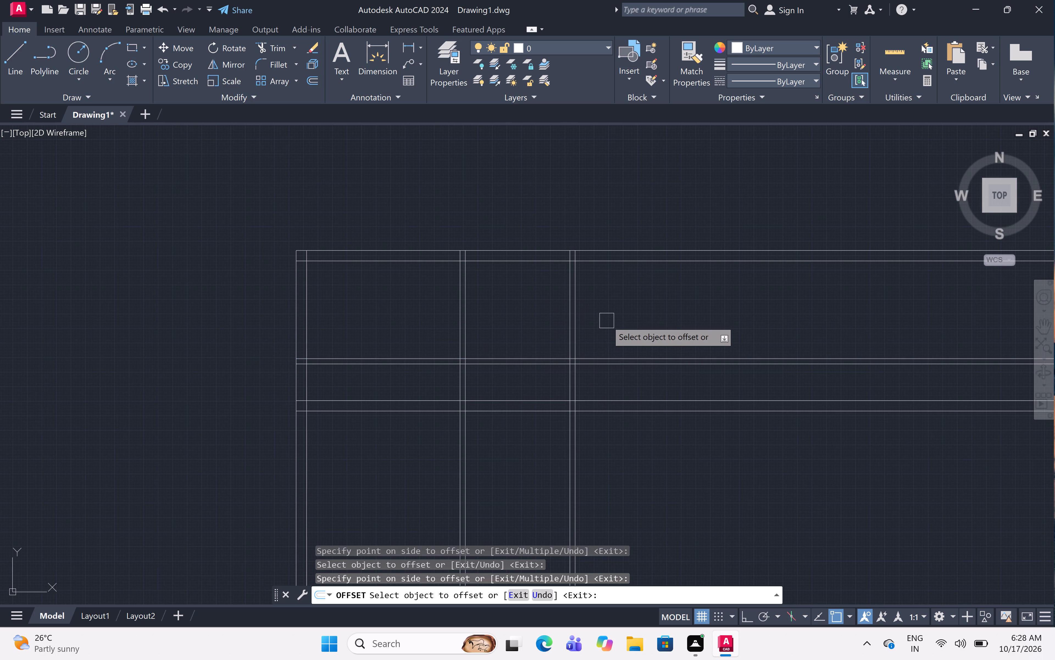
{"action": "key", "text": "space"}
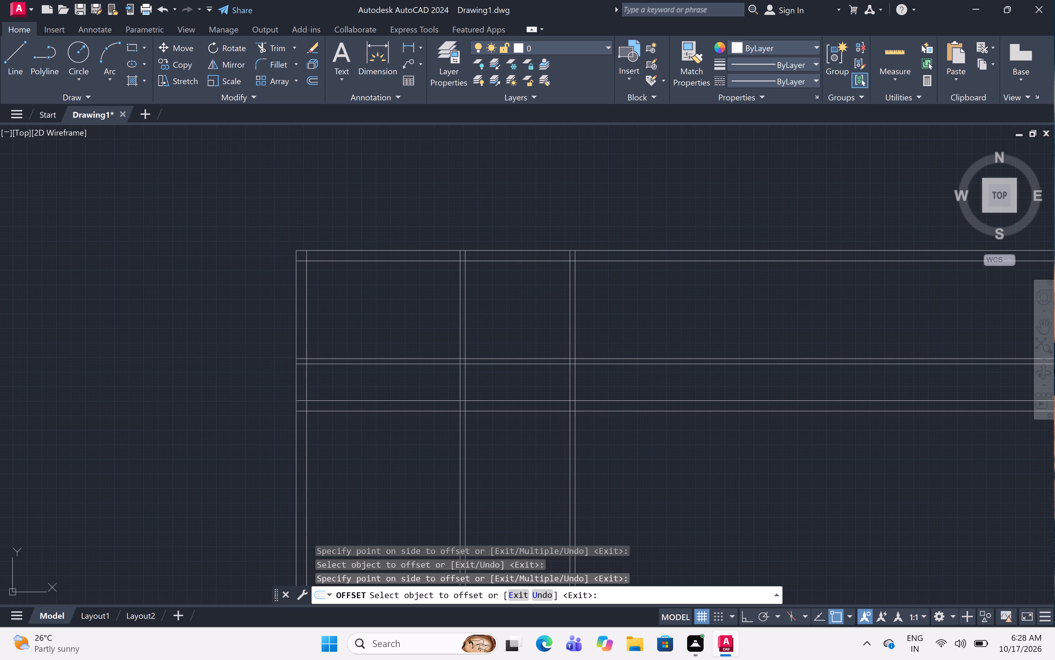
Offset the second vertical partition's right face line 4' to the right.
{"action": "key", "text": "space"}
{"action": "type", "text": "4'"}
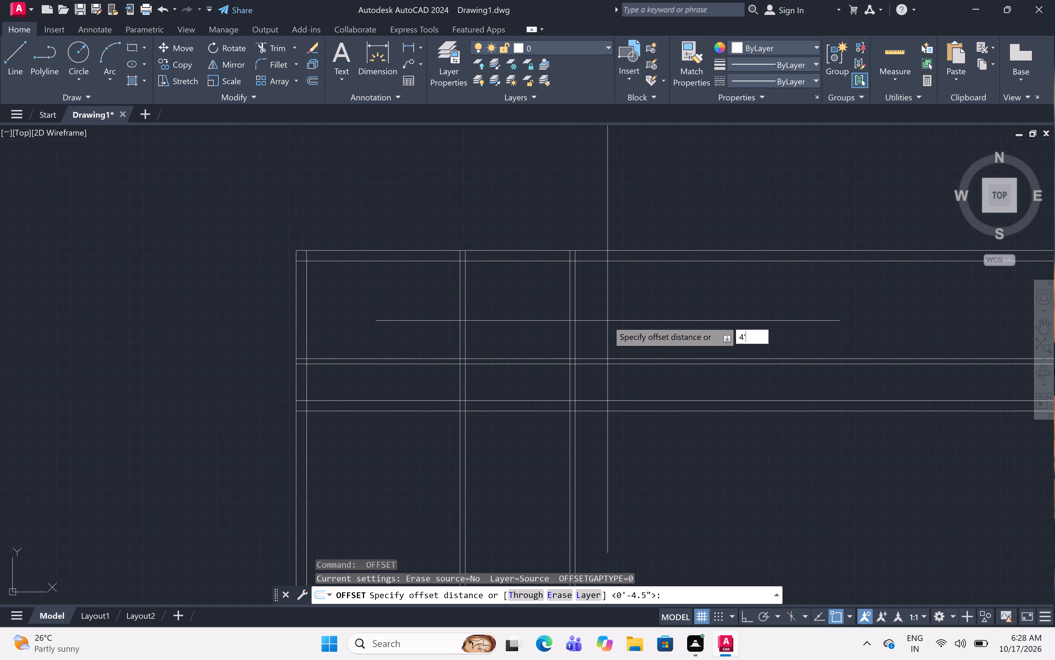
{"action": "key", "text": "space"}
{"action": "left_click_drag", "start_coordinate": [579, 315], "coordinate": [582, 314]}
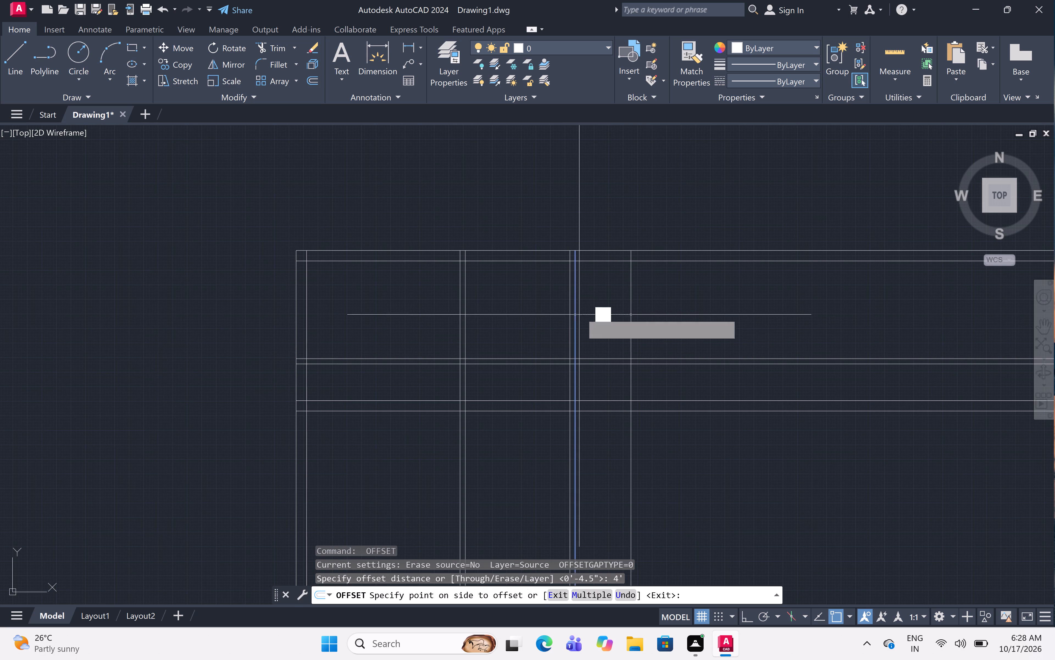
{"action": "left_click", "coordinate": [677, 315]}
{"action": "key", "text": "space"}
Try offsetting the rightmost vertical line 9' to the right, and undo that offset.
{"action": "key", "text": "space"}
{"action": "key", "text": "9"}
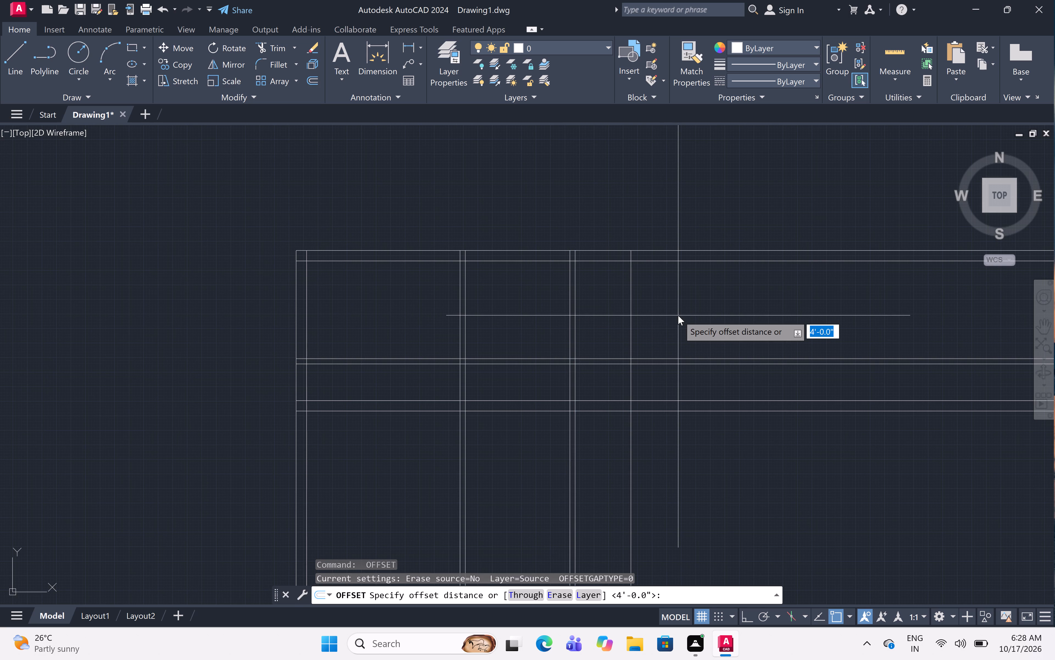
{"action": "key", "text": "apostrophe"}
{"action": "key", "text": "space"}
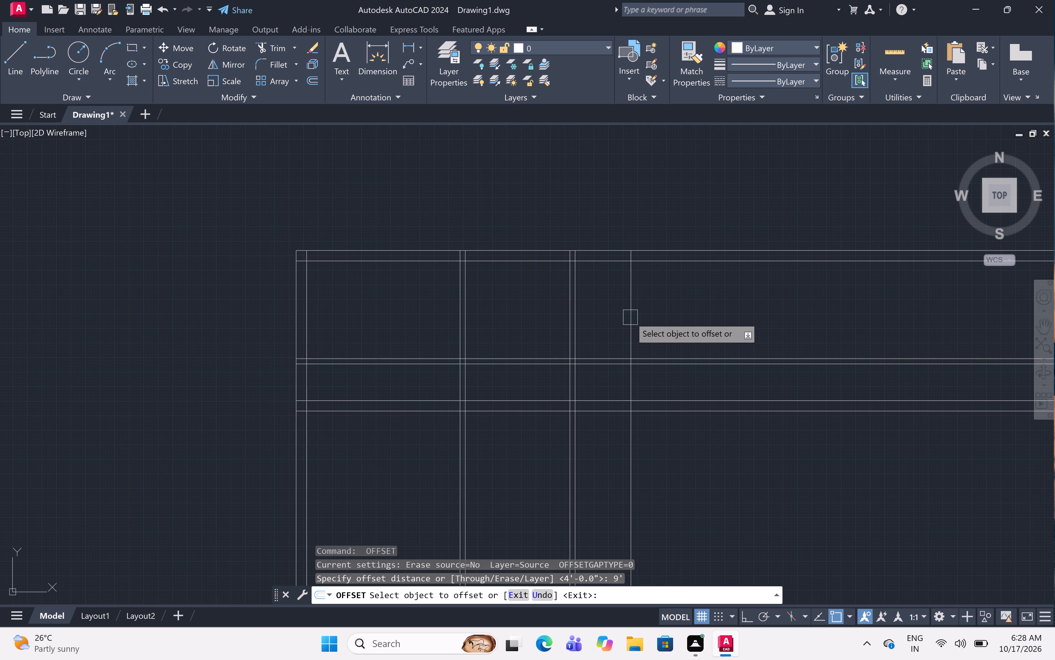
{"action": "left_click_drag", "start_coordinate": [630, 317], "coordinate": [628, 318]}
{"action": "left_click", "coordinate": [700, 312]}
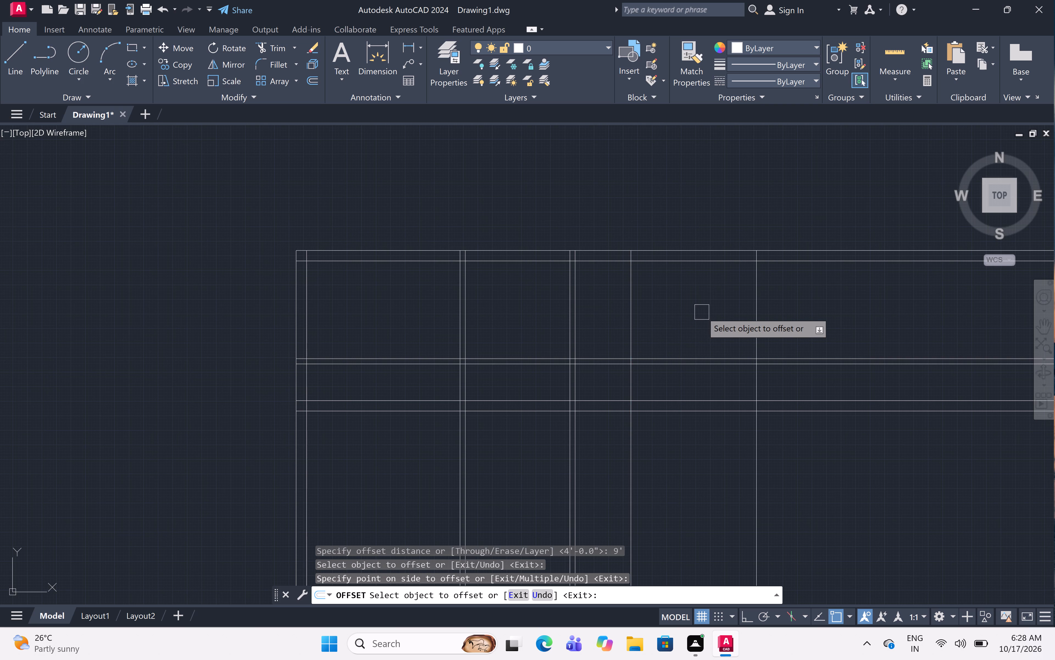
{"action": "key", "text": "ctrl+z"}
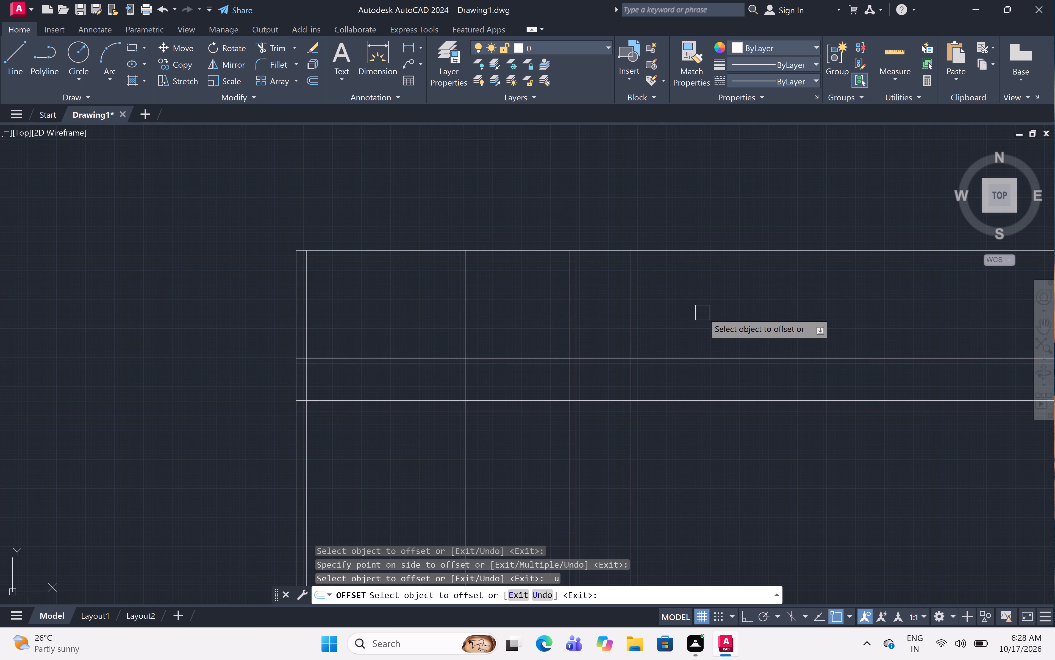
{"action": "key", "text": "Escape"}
Offset the rightmost vertical line 9" to the right to form the right outer wall's thickness.
{"action": "key", "text": "o"}
{"action": "type", "text": "ff"}
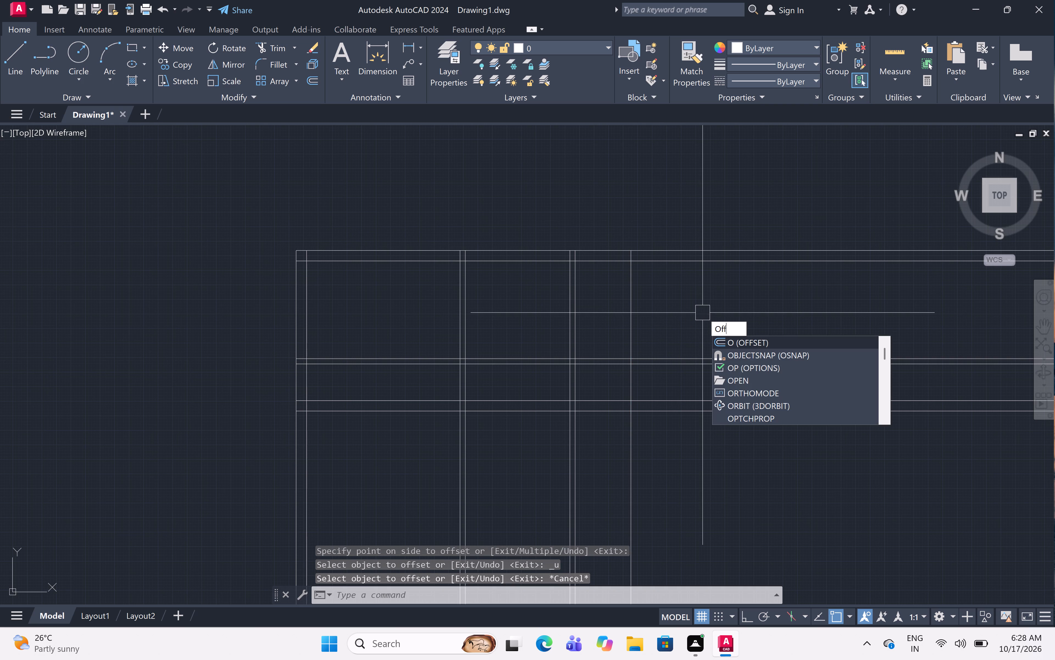
{"action": "key", "text": "space"}
{"action": "key", "text": "9"}
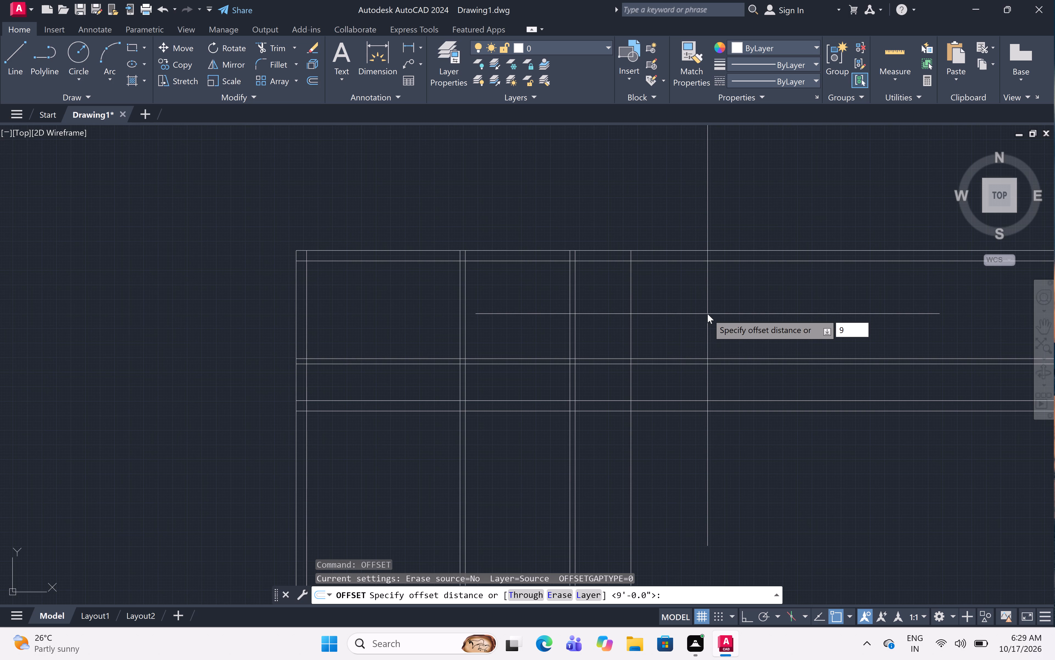
{"action": "key", "text": "shift+quotedbl"}
{"action": "key", "text": "space"}
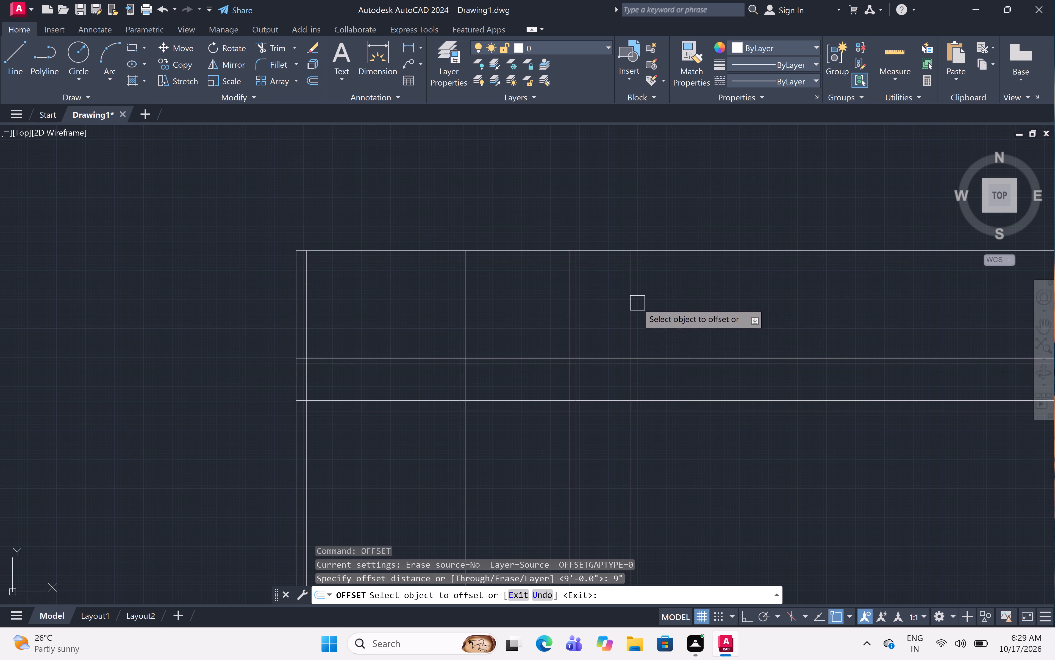
{"action": "left_click", "coordinate": [631, 310]}
{"action": "left_click", "coordinate": [695, 315]}
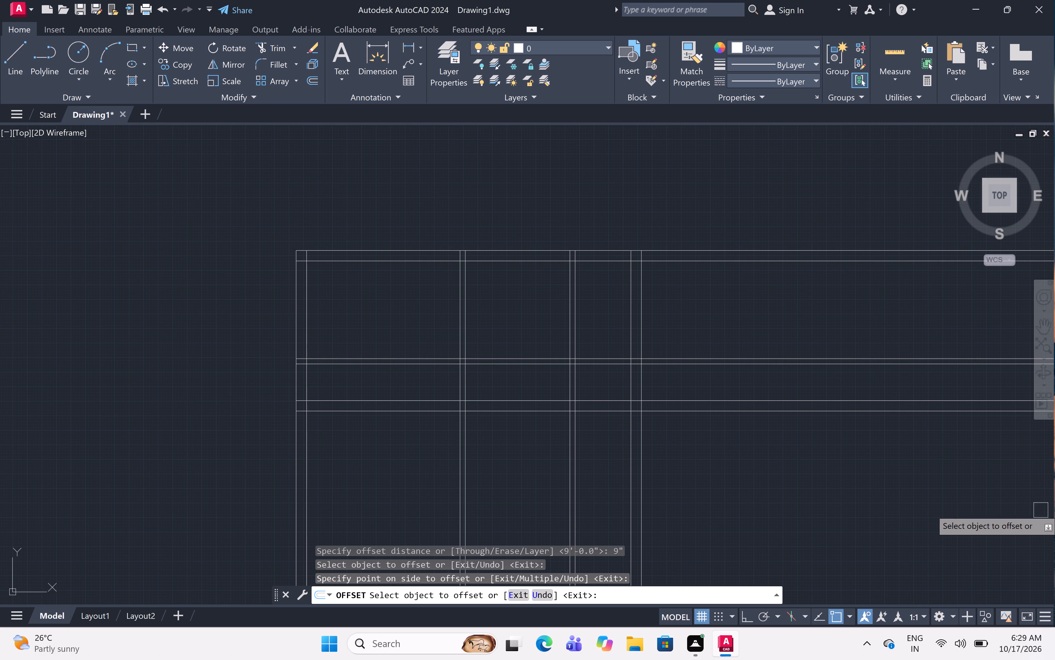
{"action": "key", "text": "Escape"}
Trim all horizontal wall lines extending past the right outer wall's outer face.
{"action": "key", "text": "t"}
{"action": "type", "text": "r"}
{"action": "key", "text": "space"}
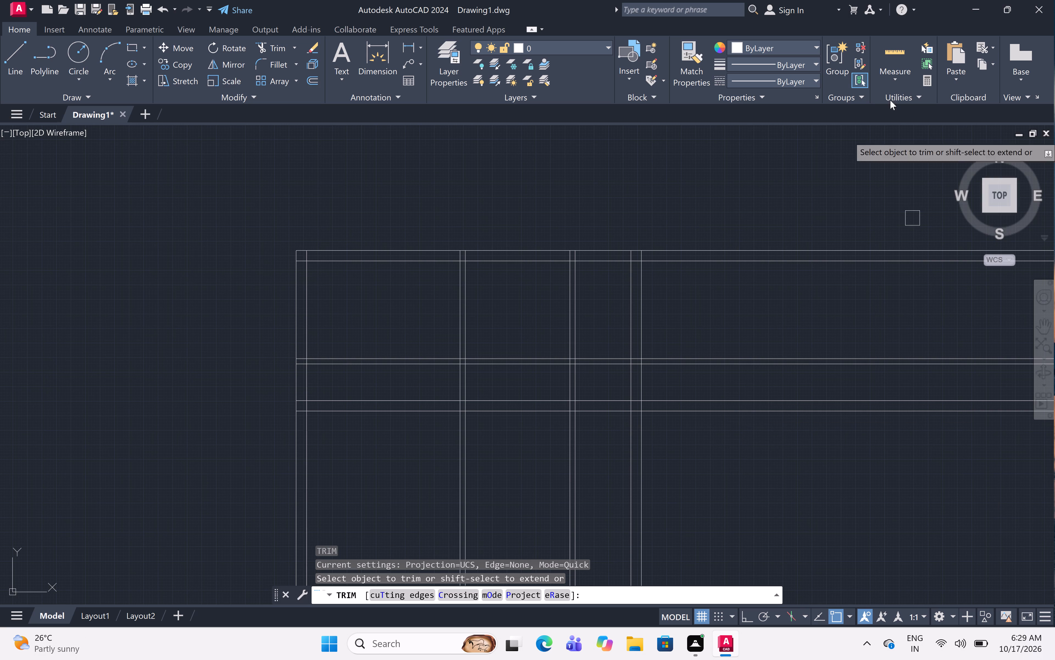
{"action": "left_click", "coordinate": [741, 221]}
{"action": "left_click_drag", "start_coordinate": [709, 585], "coordinate": [709, 576]}
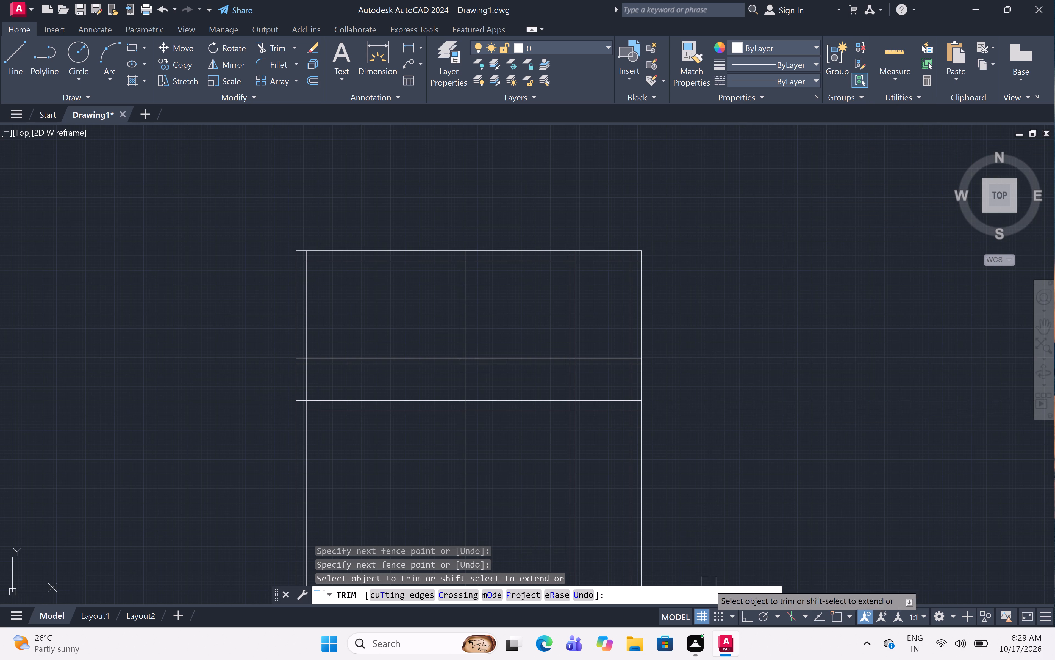
Trim the upper horizontal partition's two lines inside the left outer wall and across the left room.
{"action": "scroll", "coordinate": [771, 362], "scroll_direction": "down", "scroll_amount": 2}
{"action": "scroll", "coordinate": [641, 383], "scroll_direction": "up", "scroll_amount": 3}
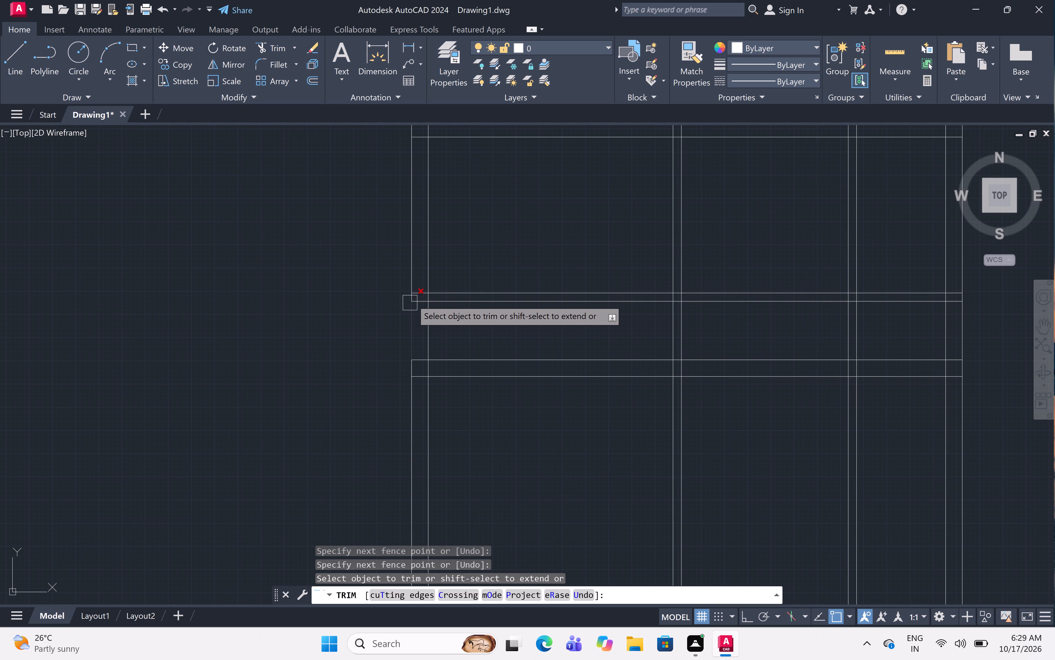
{"action": "scroll", "coordinate": [412, 299], "scroll_direction": "up", "scroll_amount": 2}
{"action": "left_click", "coordinate": [433, 303]}
{"action": "left_click", "coordinate": [433, 286]}
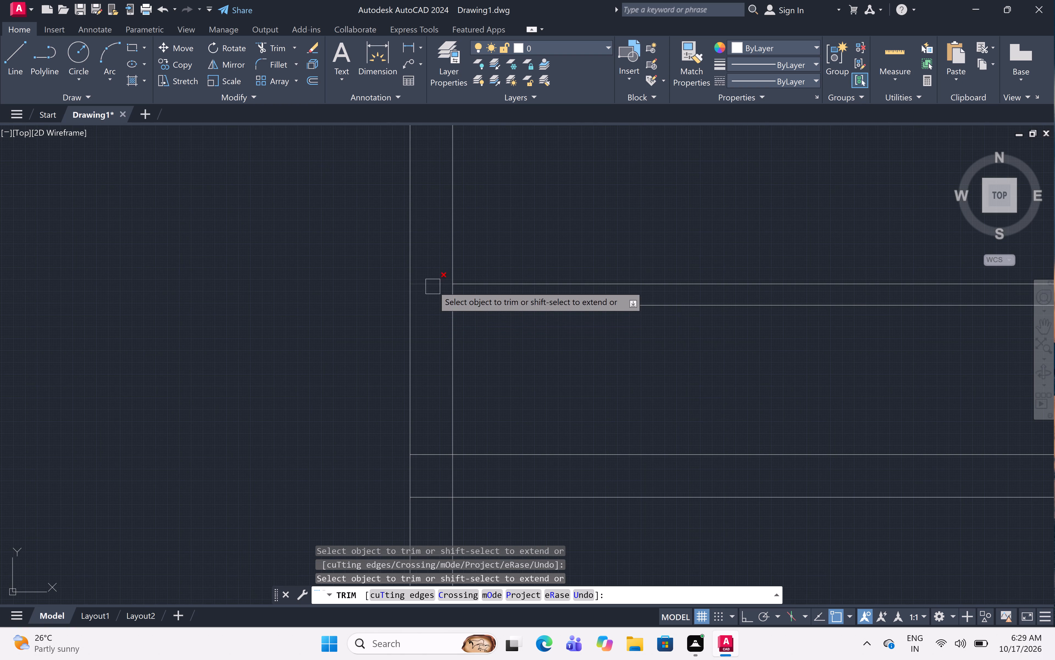
{"action": "scroll", "coordinate": [576, 317], "scroll_direction": "down", "scroll_amount": 1}
{"action": "left_click", "coordinate": [752, 278]}
{"action": "left_click", "coordinate": [743, 346]}
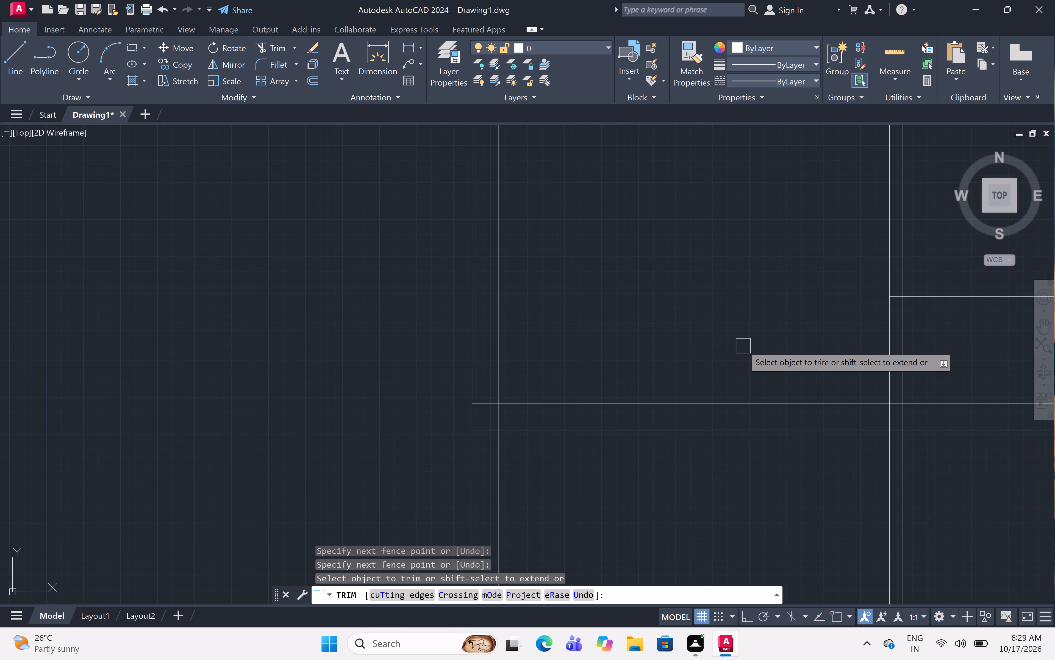
Trim the lower horizontal wall's lines across the two bays east of the first vertical partition.
{"action": "scroll", "coordinate": [738, 335], "scroll_direction": "down", "scroll_amount": 5}
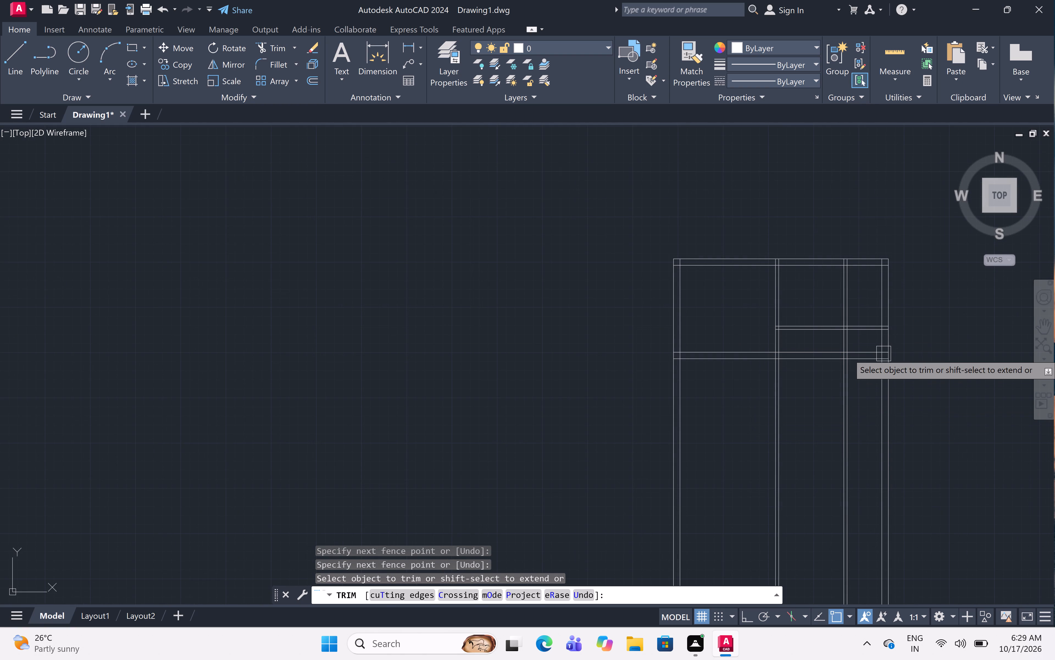
{"action": "scroll", "coordinate": [821, 372], "scroll_direction": "up", "scroll_amount": 2}
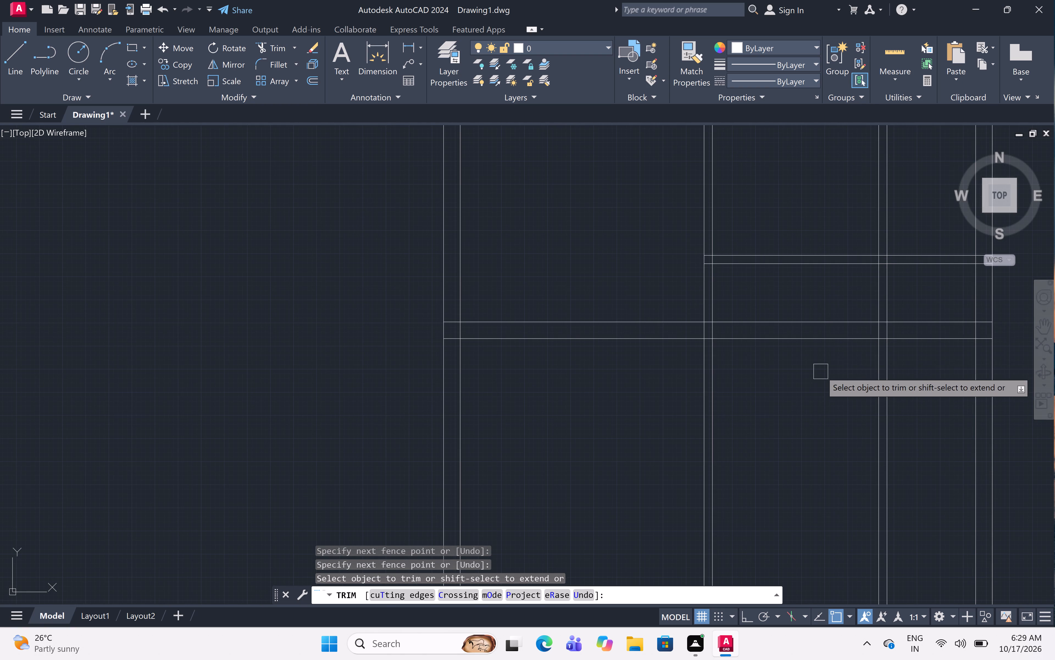
{"action": "left_click", "coordinate": [821, 289]}
{"action": "left_click", "coordinate": [812, 357]}
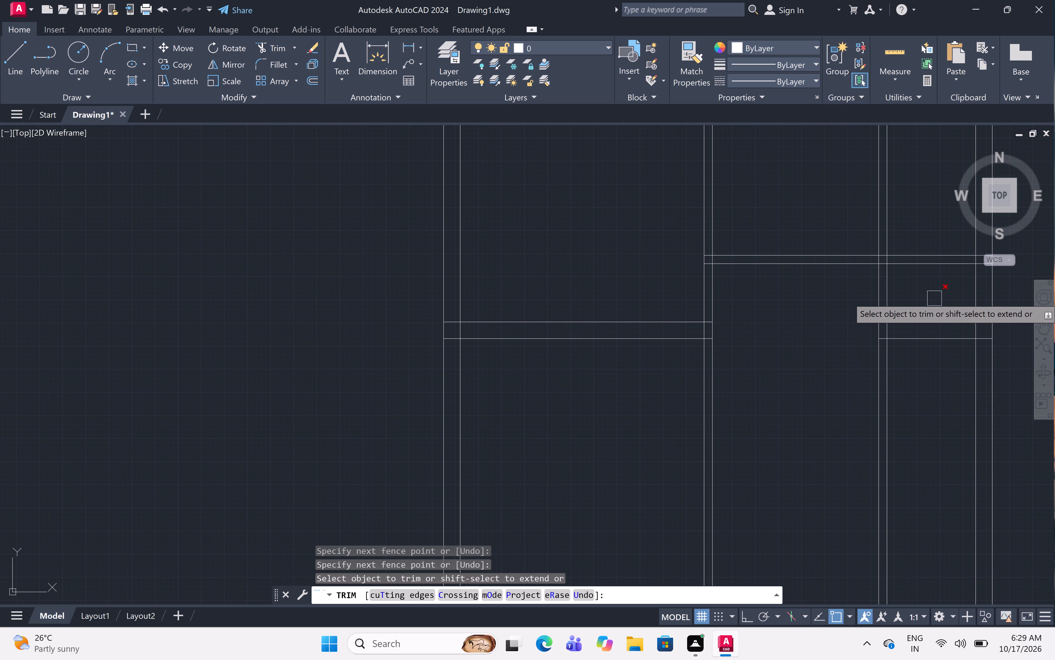
{"action": "left_click_drag", "start_coordinate": [936, 297], "coordinate": [937, 300]}
{"action": "left_click", "coordinate": [937, 404]}
Trim the second vertical partition's lines below the upper horizontal partition, including the leftover pieces at the lower wall.
{"action": "left_click", "coordinate": [921, 324]}
{"action": "left_click", "coordinate": [849, 386]}
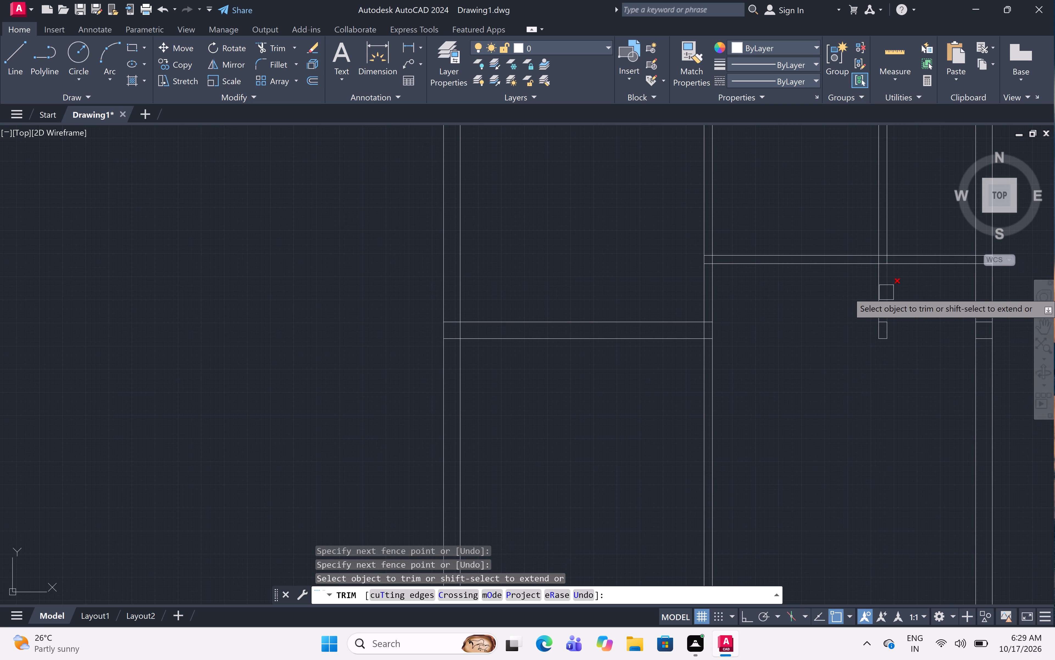
{"action": "left_click_drag", "start_coordinate": [915, 285], "coordinate": [916, 288]}
{"action": "left_click", "coordinate": [857, 326]}
{"action": "scroll", "coordinate": [901, 327], "scroll_direction": "up", "scroll_amount": 2}
{"action": "left_click", "coordinate": [900, 327]}
{"action": "left_click", "coordinate": [817, 345]}
{"action": "left_click", "coordinate": [864, 292]}
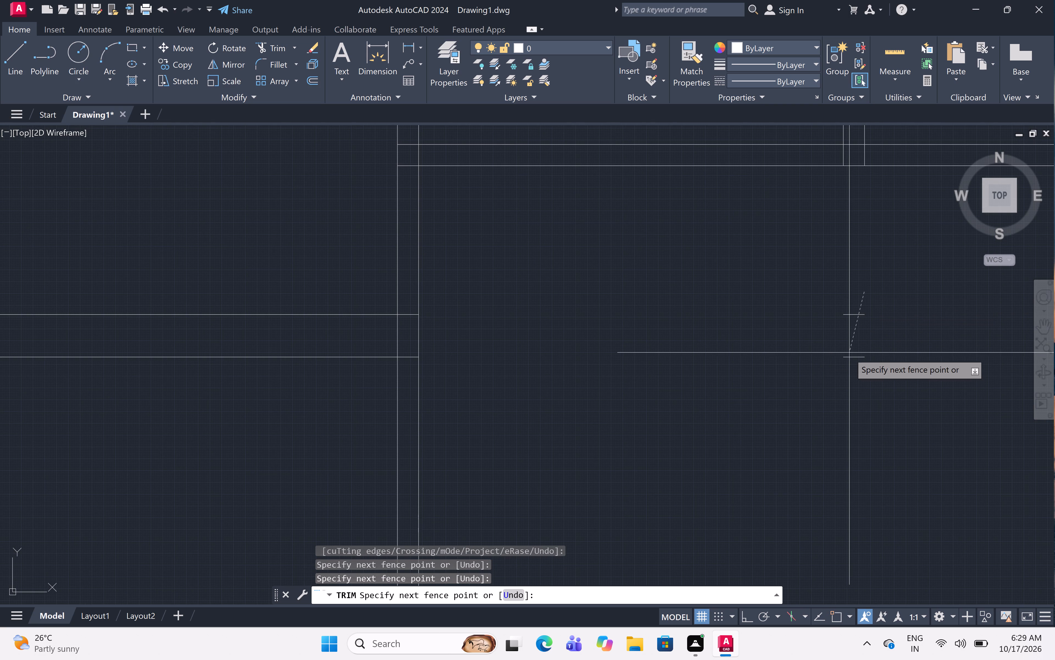
{"action": "left_click", "coordinate": [849, 374]}
{"action": "scroll", "coordinate": [823, 353], "scroll_direction": "down", "scroll_amount": 5}
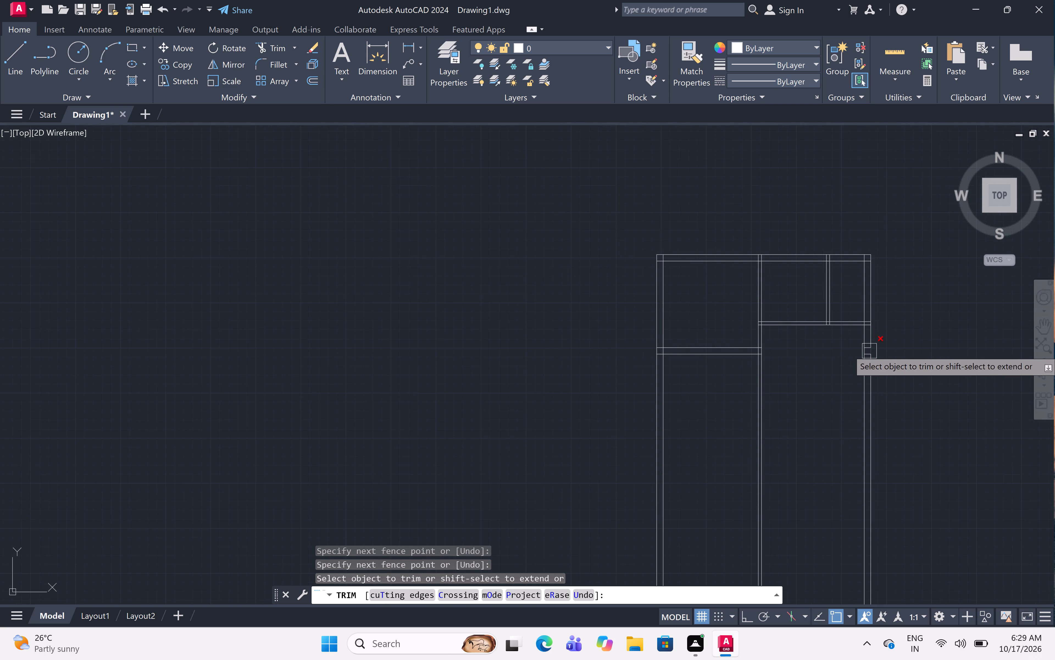
Trim the leftover horizontal wall stubs inside the right outer wall's thickness and end the trimming.
{"action": "scroll", "coordinate": [871, 346], "scroll_direction": "up", "scroll_amount": 6}
{"action": "left_click", "coordinate": [847, 329]}
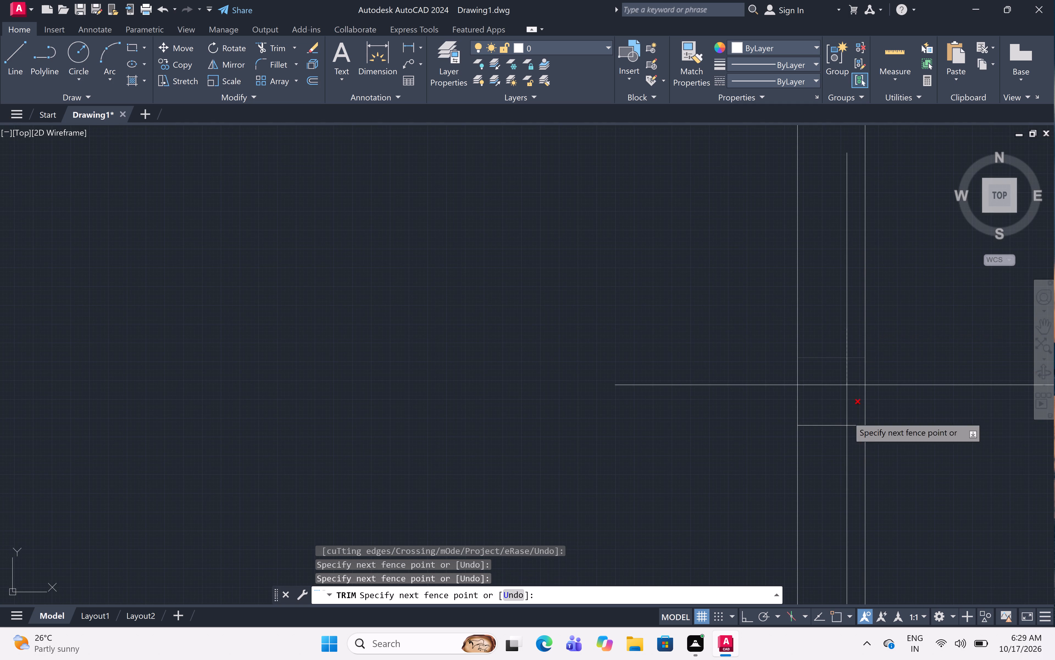
{"action": "left_click", "coordinate": [844, 457]}
{"action": "scroll", "coordinate": [847, 352], "scroll_direction": "down", "scroll_amount": 6}
{"action": "middle_click_drag", "start_coordinate": [782, 358], "coordinate": [781, 356]}
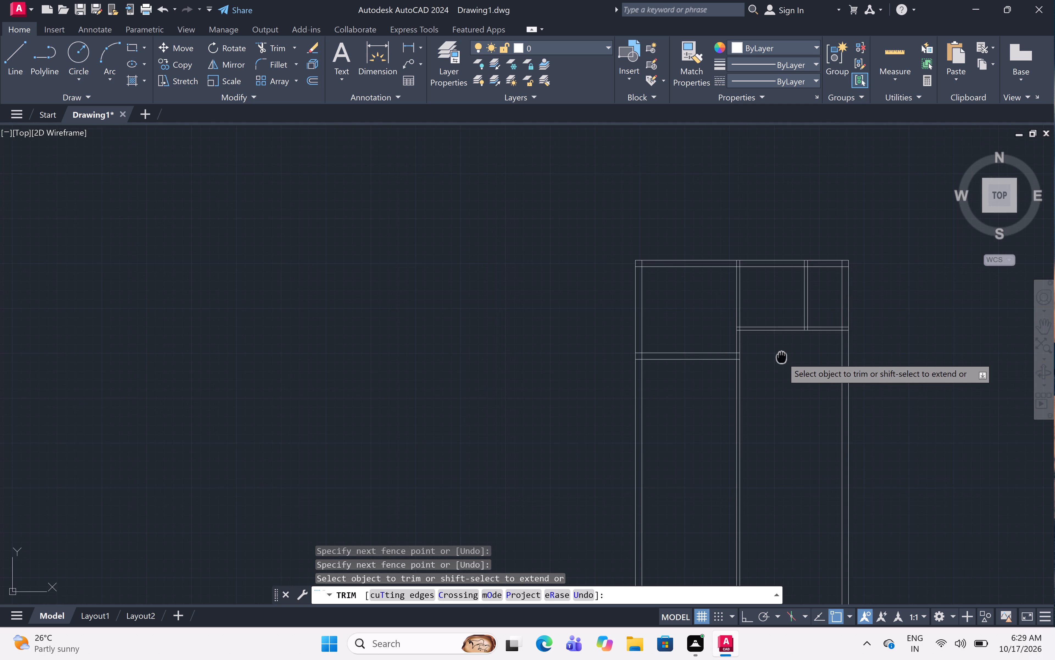
{"action": "middle_click_drag", "start_coordinate": [781, 356], "coordinate": [588, 337]}
{"action": "scroll", "coordinate": [588, 337], "scroll_direction": "up", "scroll_amount": 1}
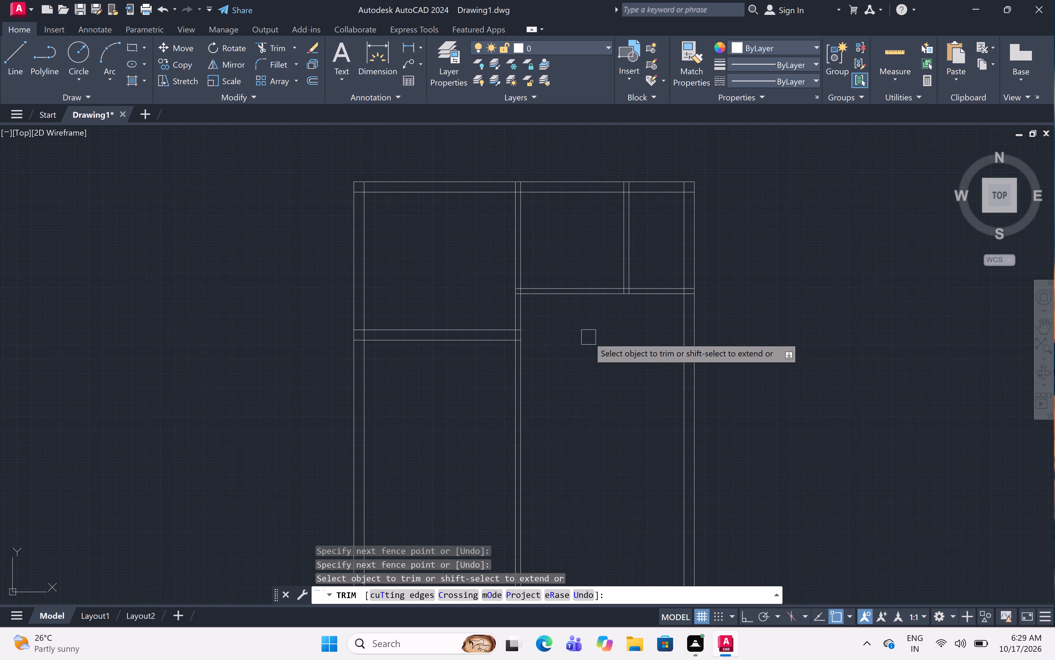
{"action": "middle_click_drag", "start_coordinate": [588, 337], "coordinate": [624, 344]}
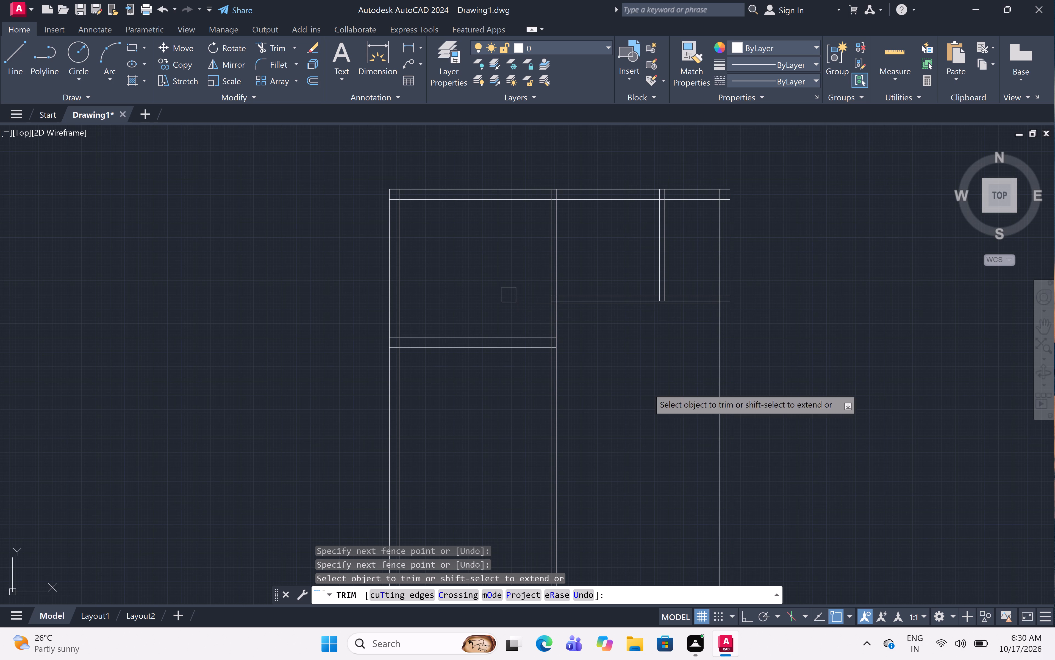
{"action": "key", "text": "Escape"}
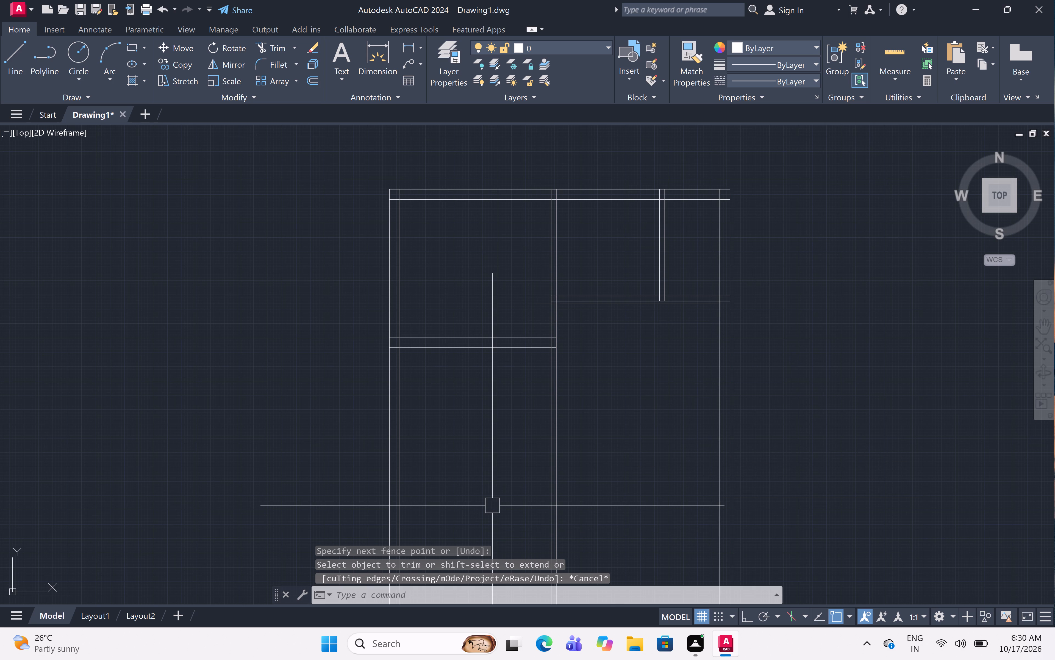
Offset the lower face line of the eastern horizontal partition 10' downward.
{"action": "type", "text": "off"}
{"action": "key", "text": "space"}
{"action": "type", "text": "10"}
{"action": "key", "text": "apostrophe"}
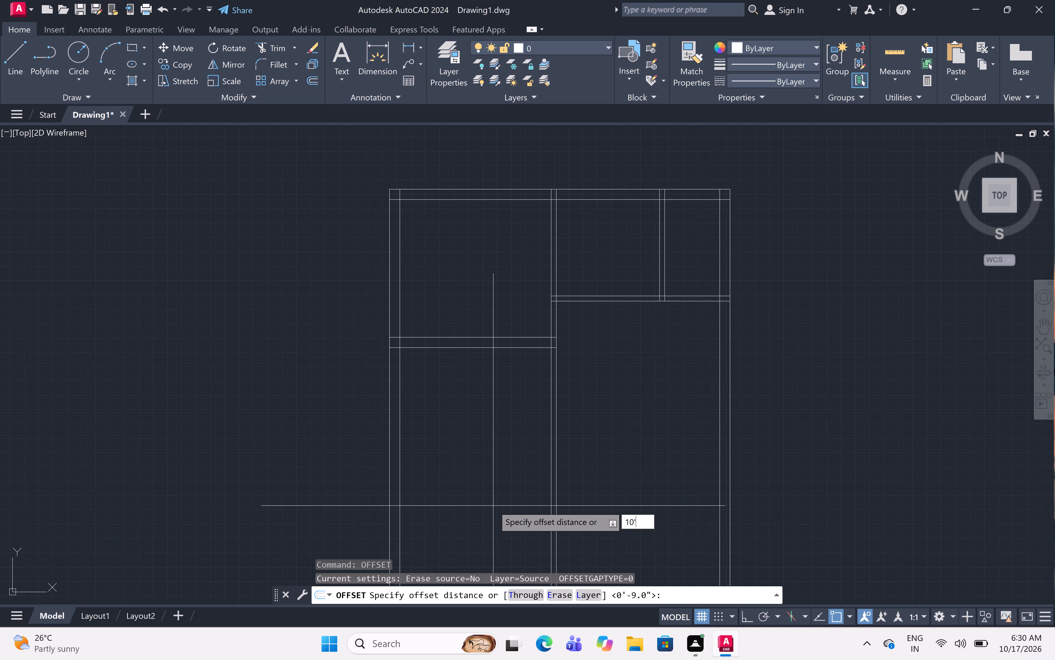
{"action": "key", "text": "space"}
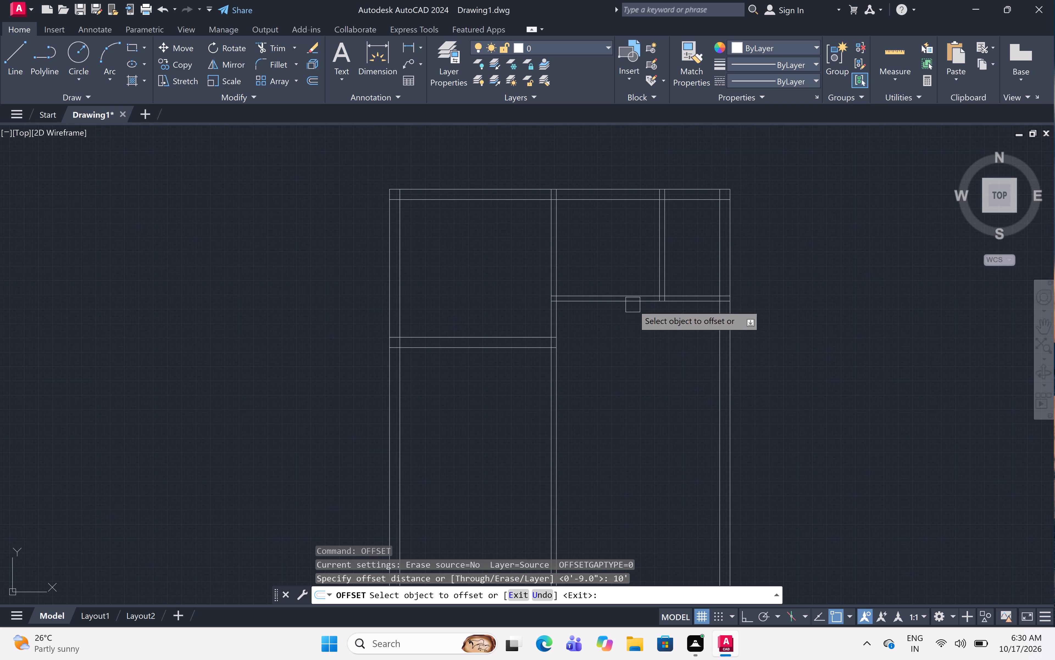
{"action": "left_click_drag", "start_coordinate": [633, 307], "coordinate": [633, 313]}
{"action": "left_click", "coordinate": [626, 373]}
{"action": "scroll", "coordinate": [628, 384], "scroll_direction": "down", "scroll_amount": 2}
{"action": "scroll", "coordinate": [644, 428], "scroll_direction": "up", "scroll_amount": 2}
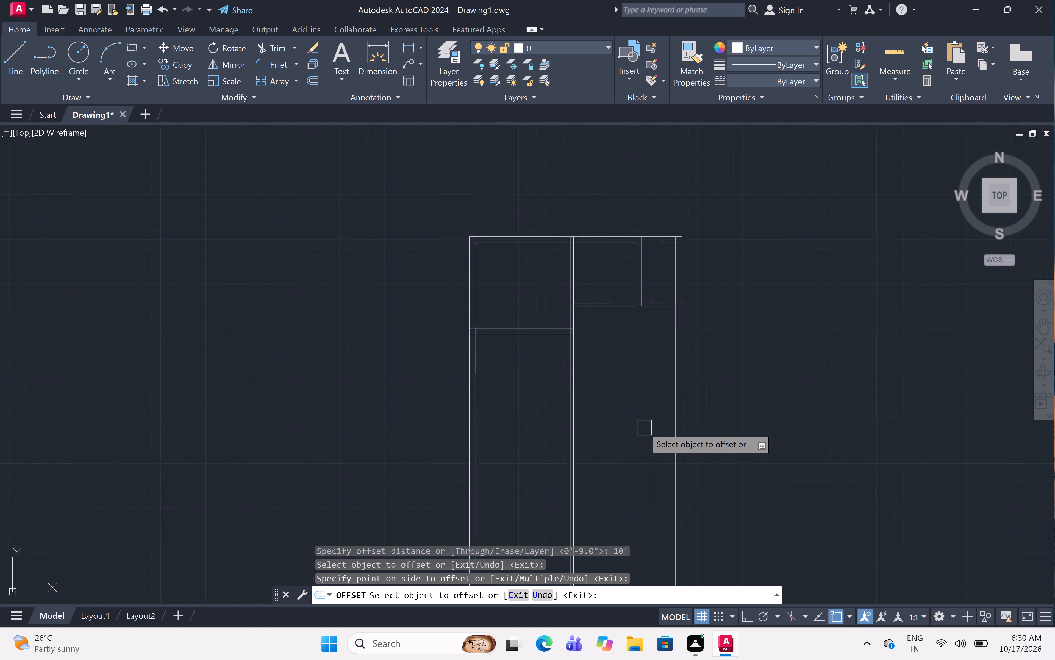
{"action": "key", "text": "space"}
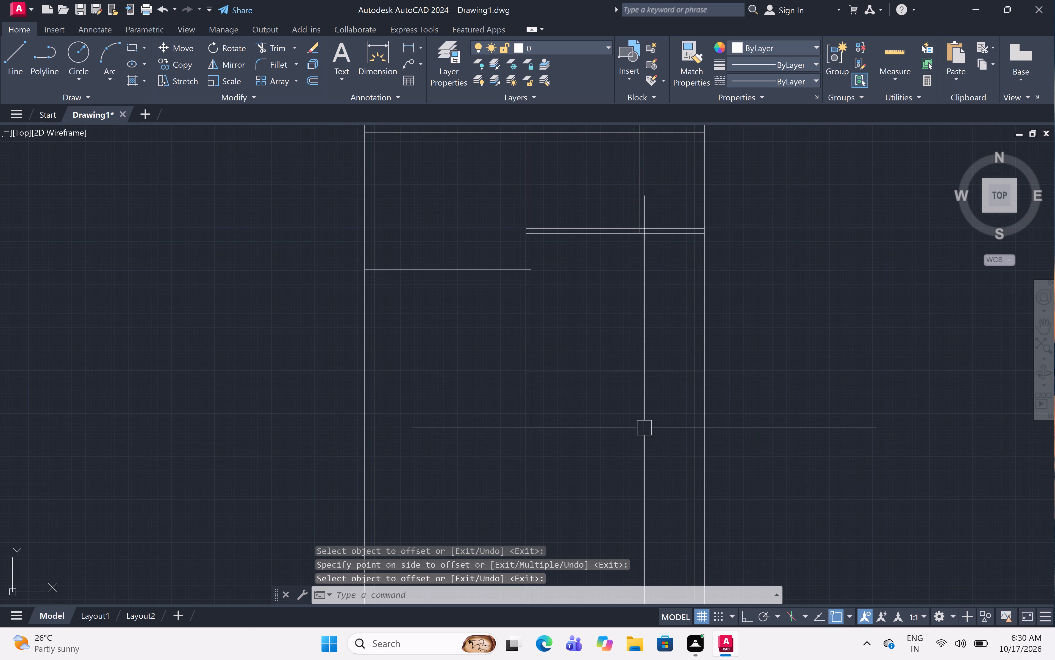
Offset the new horizontal line 4.5" downward to form the partition below the 10' room.
{"action": "key", "text": "space"}
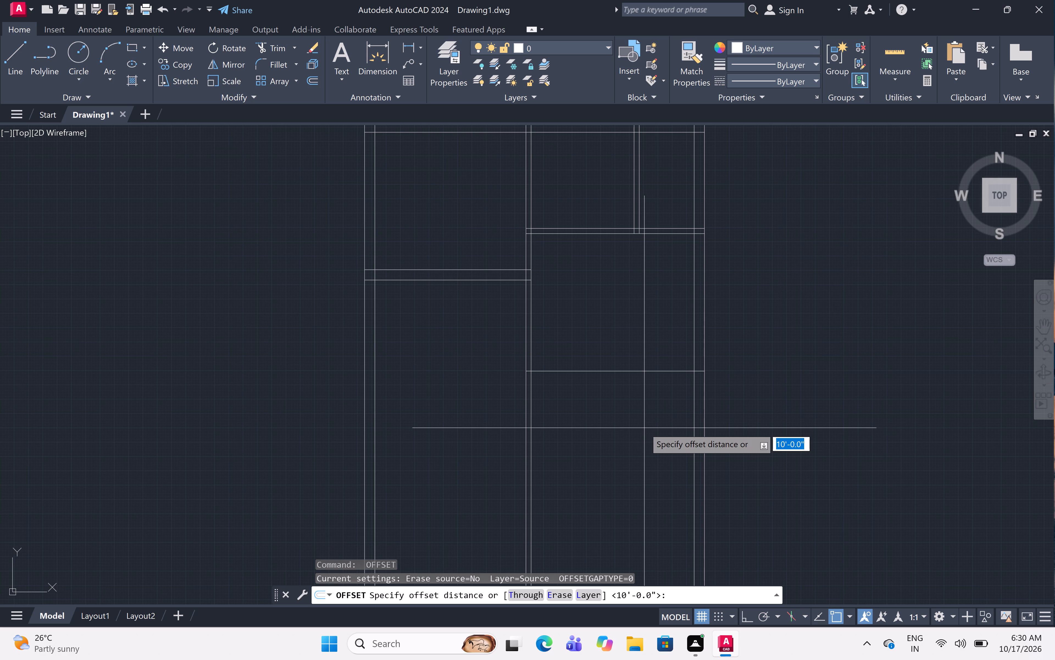
{"action": "type", "text": "4.5\""}
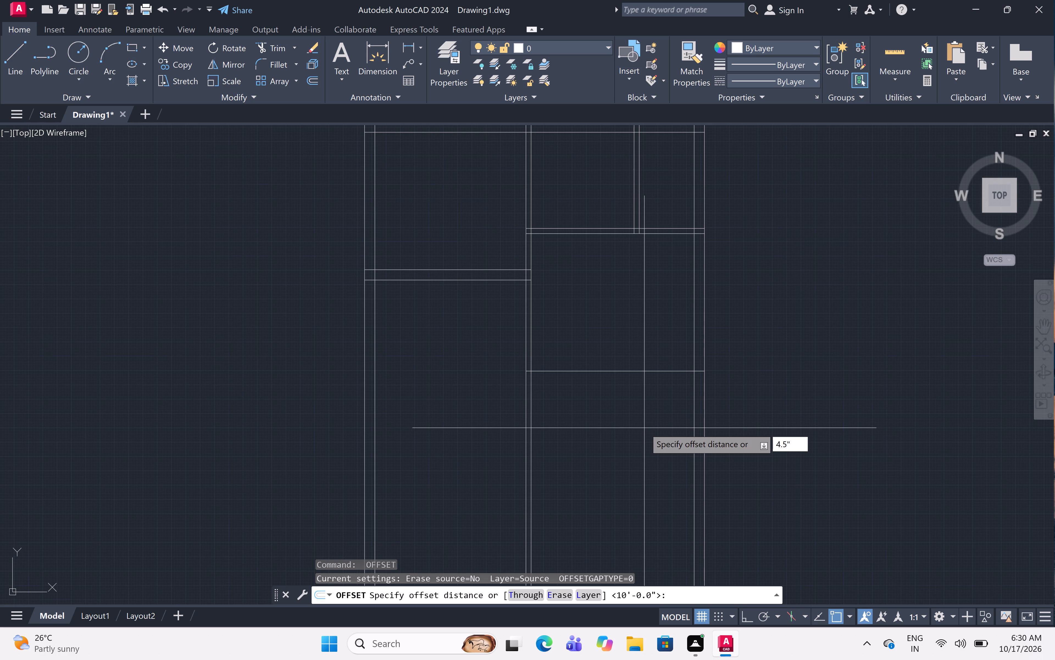
{"action": "key", "text": "space"}
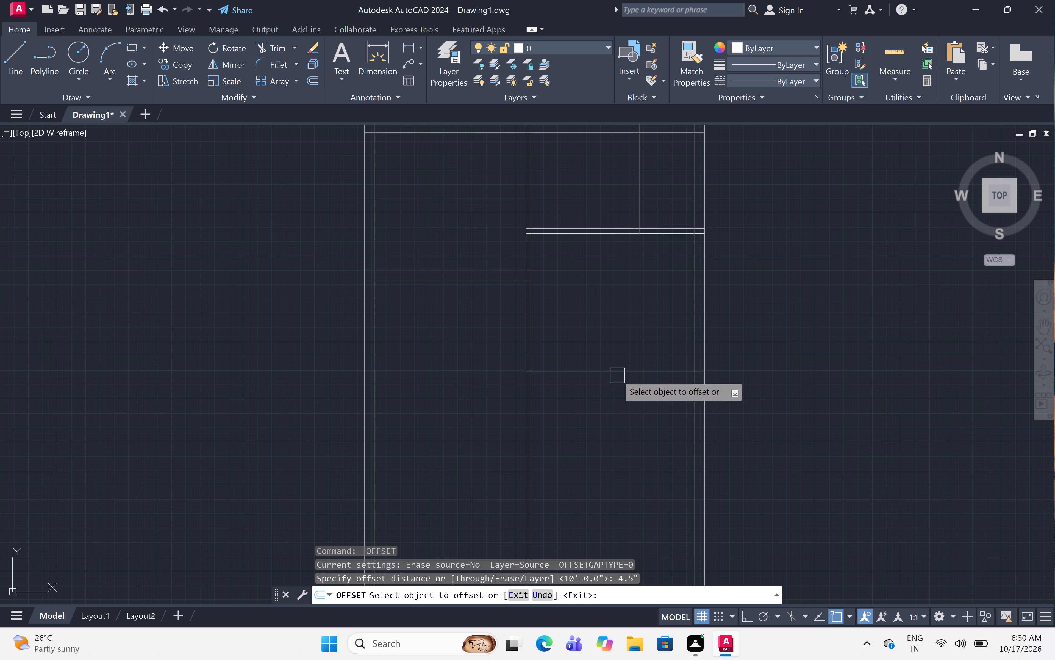
{"action": "left_click", "coordinate": [617, 373]}
{"action": "left_click", "coordinate": [620, 416]}
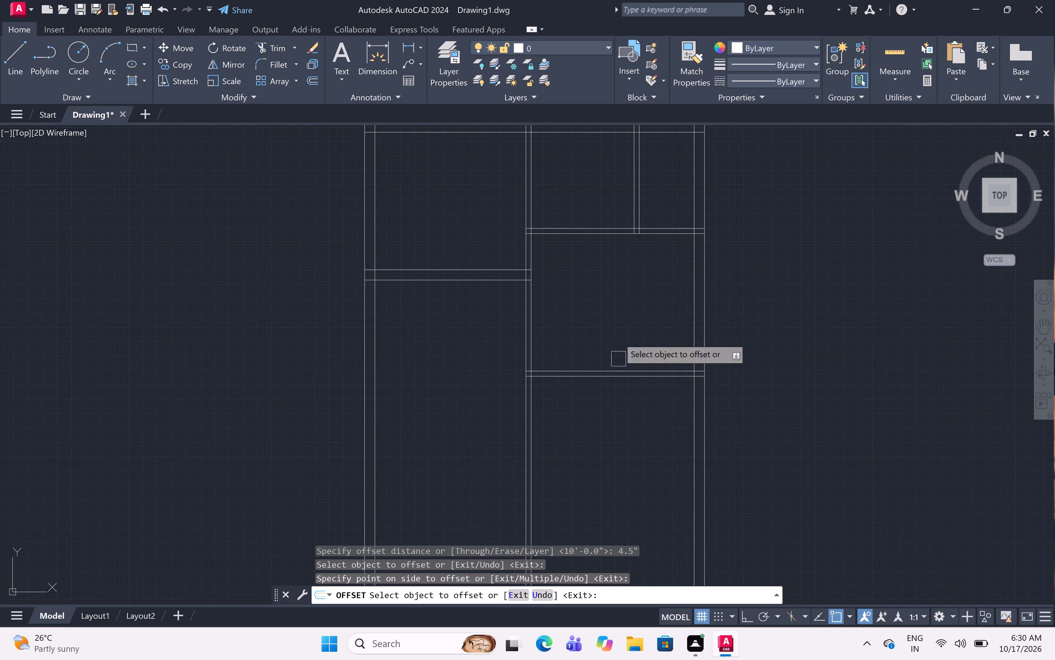
{"action": "scroll", "coordinate": [607, 288], "scroll_direction": "down", "scroll_amount": 2}
{"action": "scroll", "coordinate": [594, 386], "scroll_direction": "up", "scroll_amount": 1}
{"action": "middle_click_drag", "start_coordinate": [594, 386], "coordinate": [600, 501]}
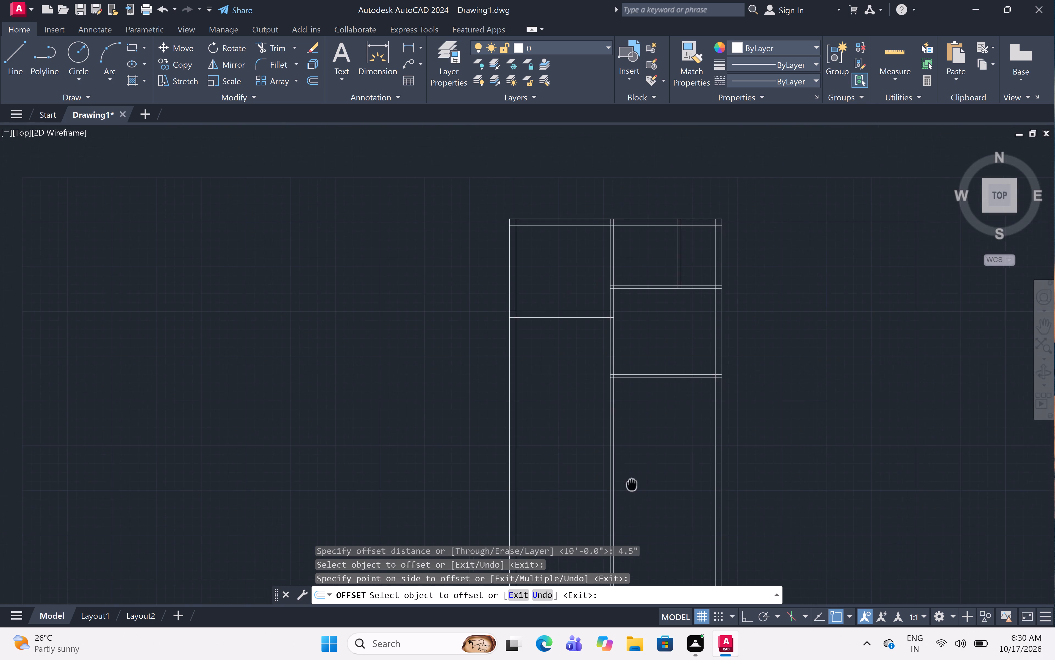
{"action": "middle_click_drag", "start_coordinate": [600, 501], "coordinate": [587, 463]}
{"action": "middle_click_drag", "start_coordinate": [588, 463], "coordinate": [591, 474]}
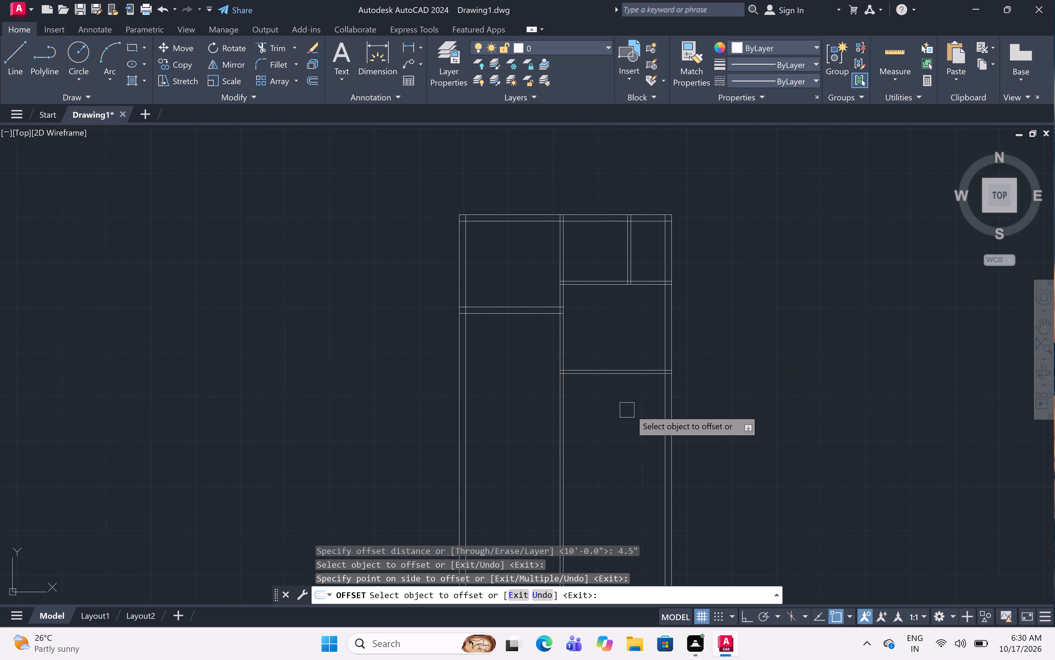
{"action": "scroll", "coordinate": [650, 458], "scroll_direction": "up", "scroll_amount": 2}
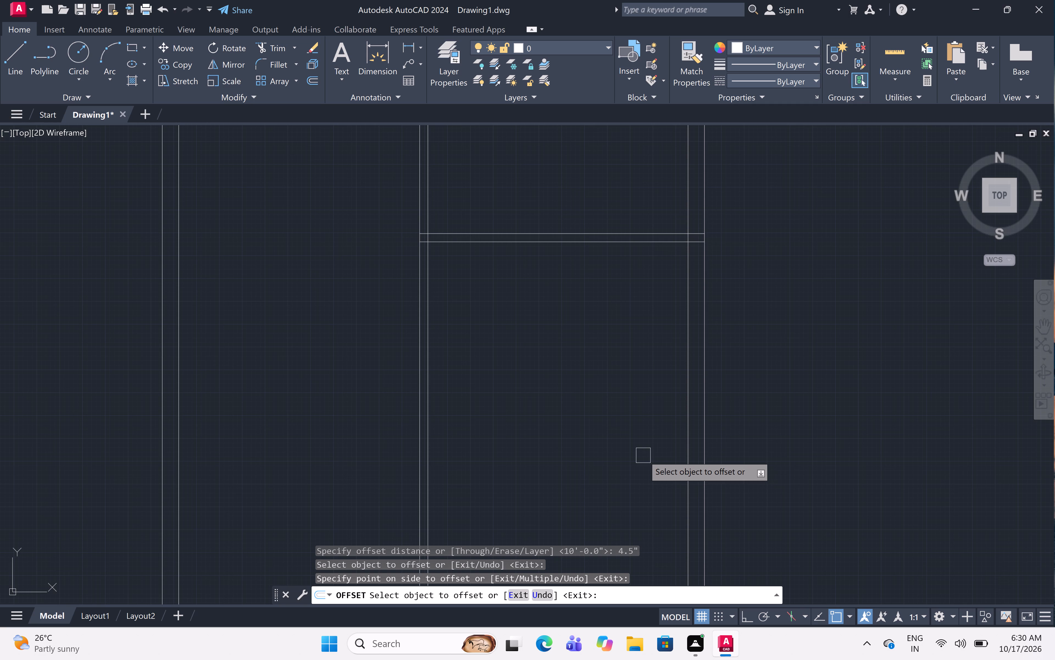
{"action": "key", "text": "Escape"}
Offset the lower face line of the partition below the 10' room 4' downward.
{"action": "type", "text": "off"}
{"action": "key", "text": "space"}
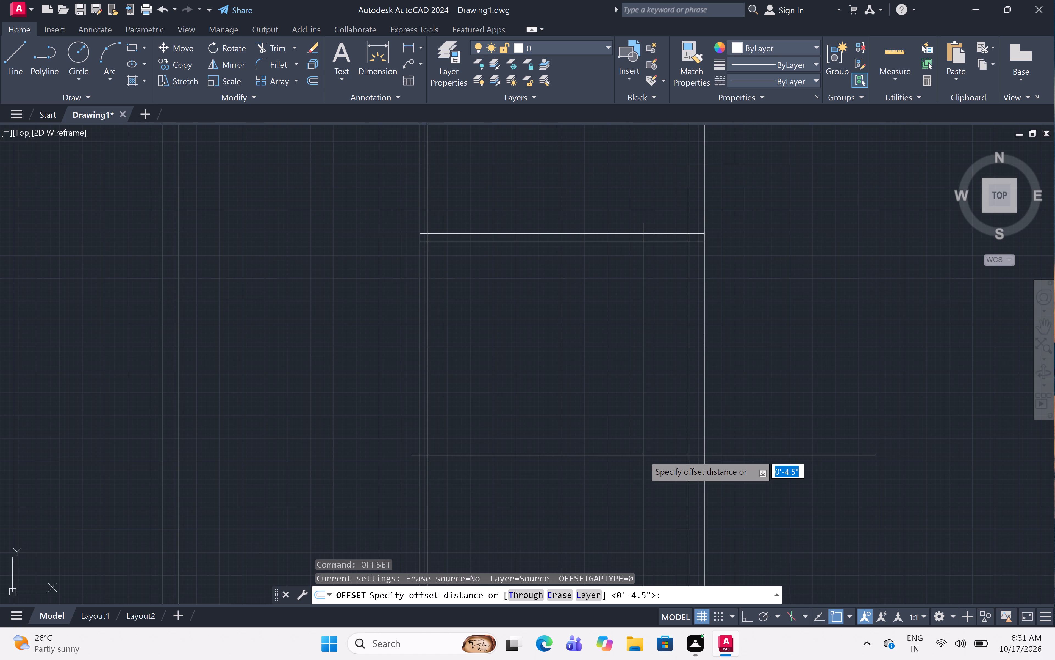
{"action": "type", "text": "4'"}
{"action": "key", "text": "space"}
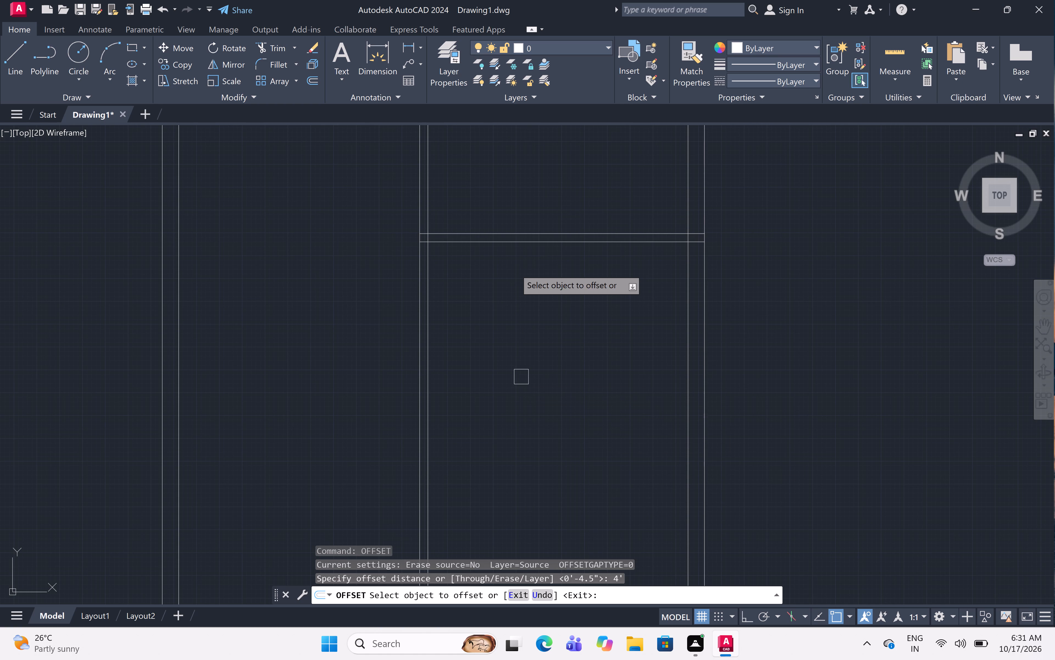
{"action": "left_click", "coordinate": [628, 247]}
{"action": "left_click", "coordinate": [622, 311]}
{"action": "key", "text": "space"}
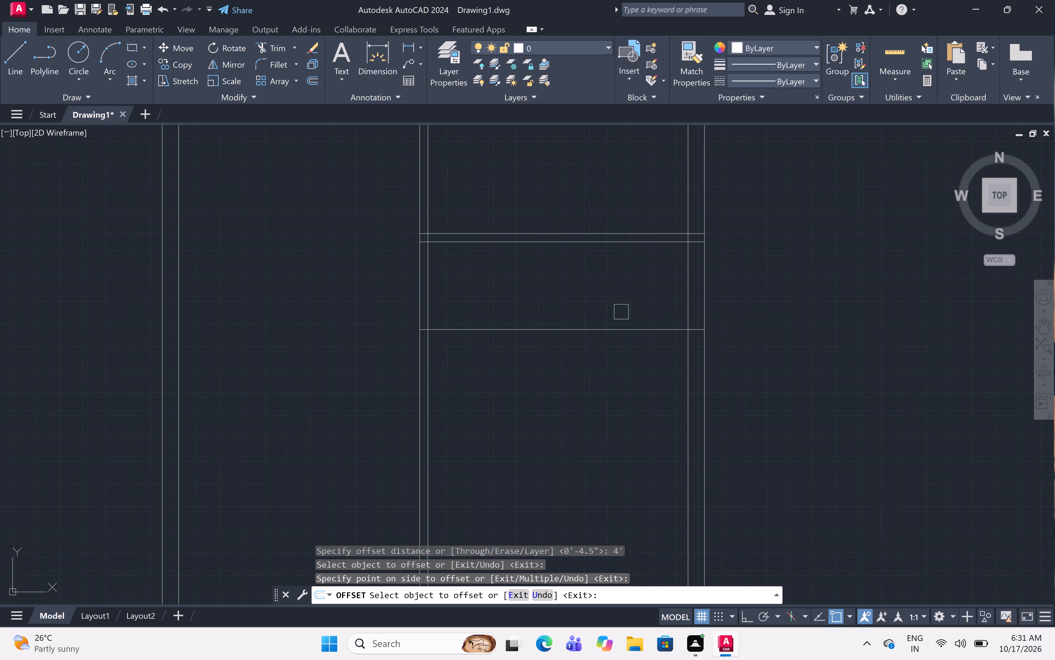
Offset the right outer wall's inner face line 7' to the left.
{"action": "key", "text": "space"}
{"action": "type", "text": "7'"}
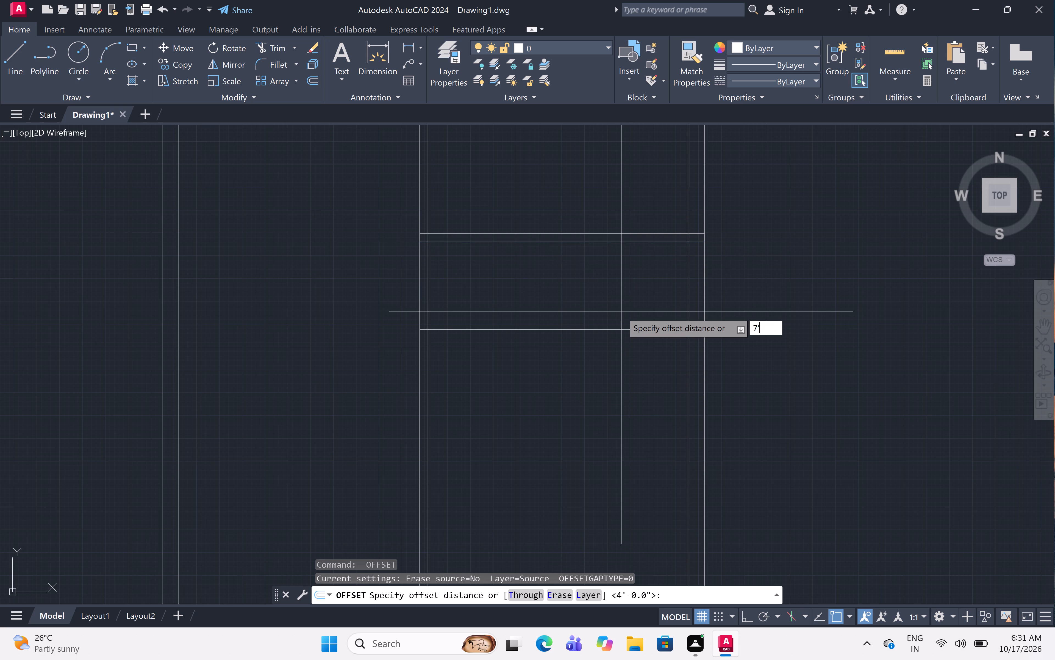
{"action": "key", "text": "space"}
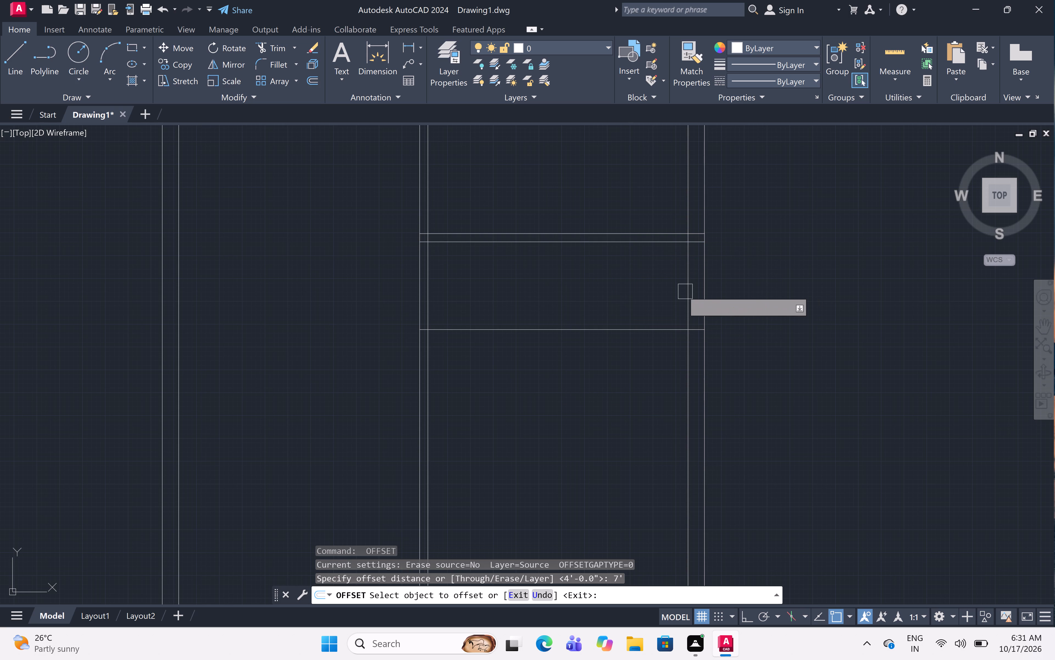
{"action": "left_click", "coordinate": [683, 302]}
{"action": "left_click", "coordinate": [474, 358]}
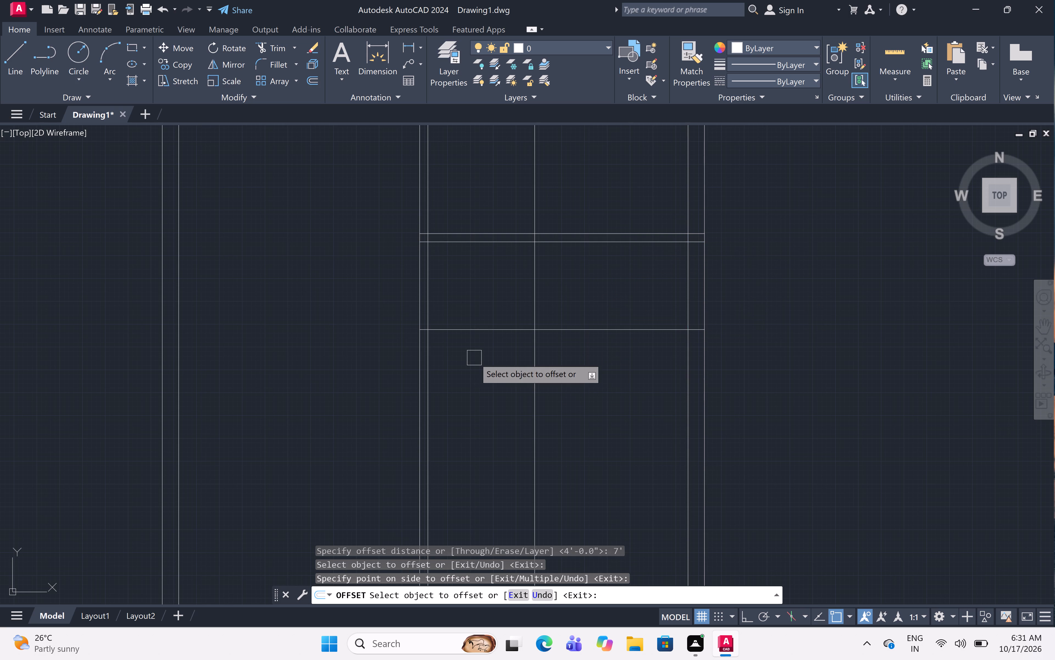
{"action": "key", "text": "space"}
Offset the vertical line 7' from the right outer wall 4.5" to the left and the lowest horizontal line 4.5" downward.
{"action": "key", "text": "space"}
{"action": "key", "text": "4"}
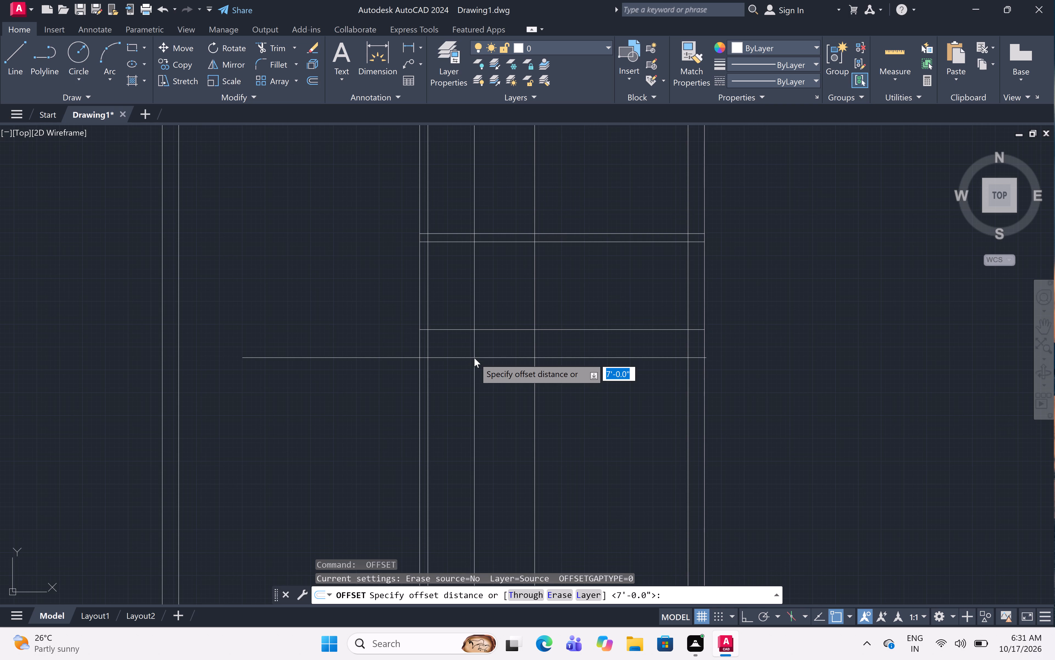
{"action": "type", "text": ".5"}
{"action": "key", "text": "shift+quotedbl"}
{"action": "key", "text": "space"}
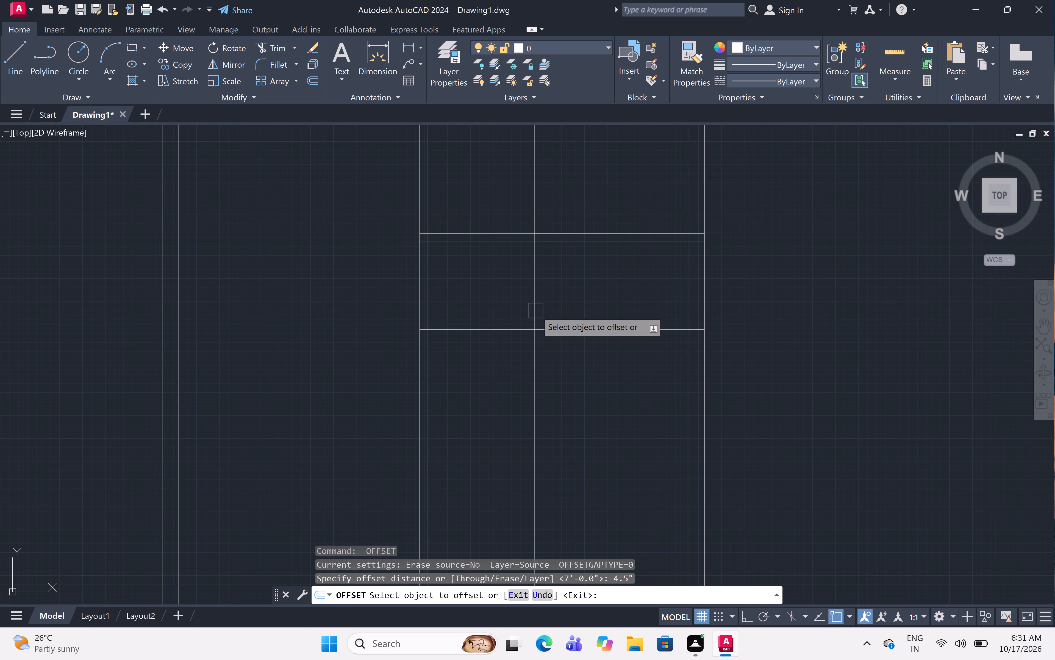
{"action": "left_click", "coordinate": [536, 310]}
{"action": "left_click", "coordinate": [488, 306]}
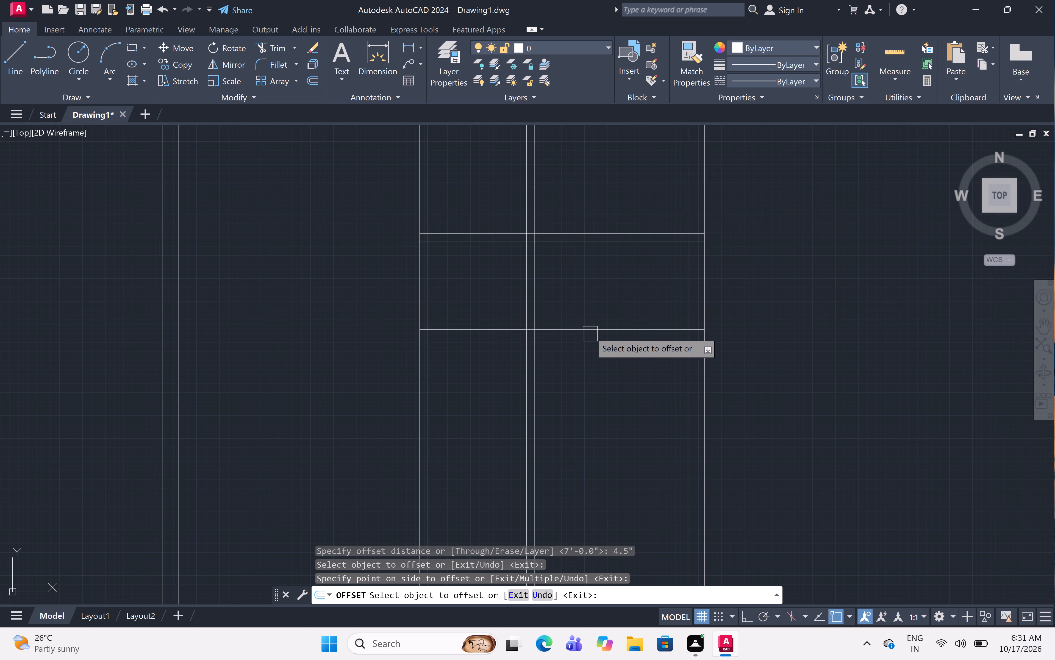
{"action": "left_click", "coordinate": [590, 332]}
{"action": "left_click", "coordinate": [595, 383]}
{"action": "key", "text": "Escape"}
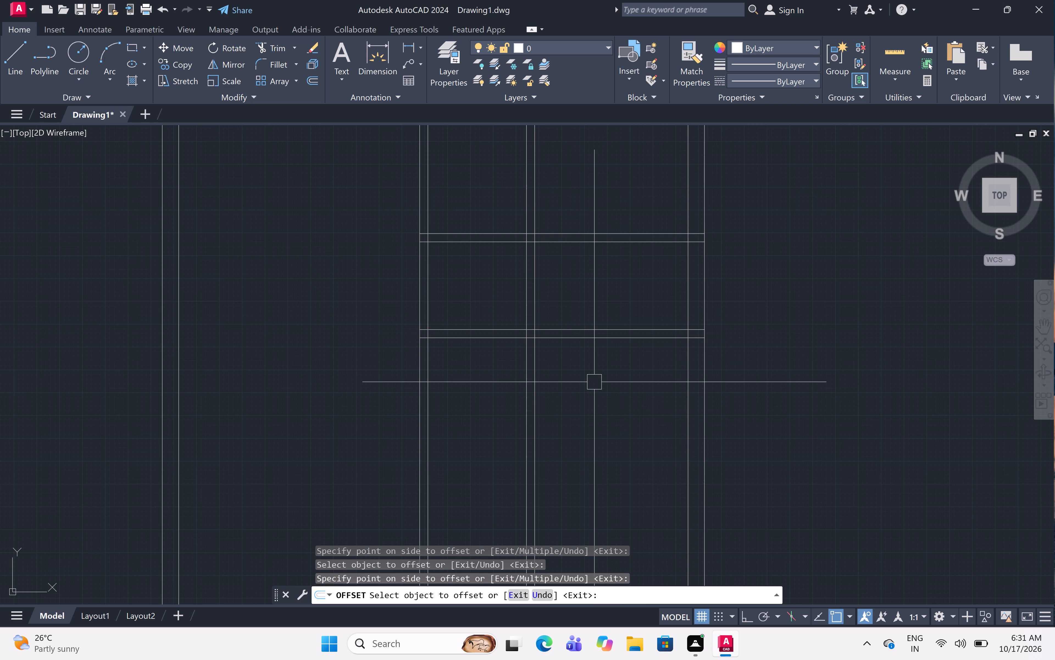
Trim the new short vertical partition above and below the 4' strip, and cut the long vertical partition's lines out across that strip.
{"action": "key", "text": "t"}
{"action": "type", "text": "r"}
{"action": "key", "text": "space"}
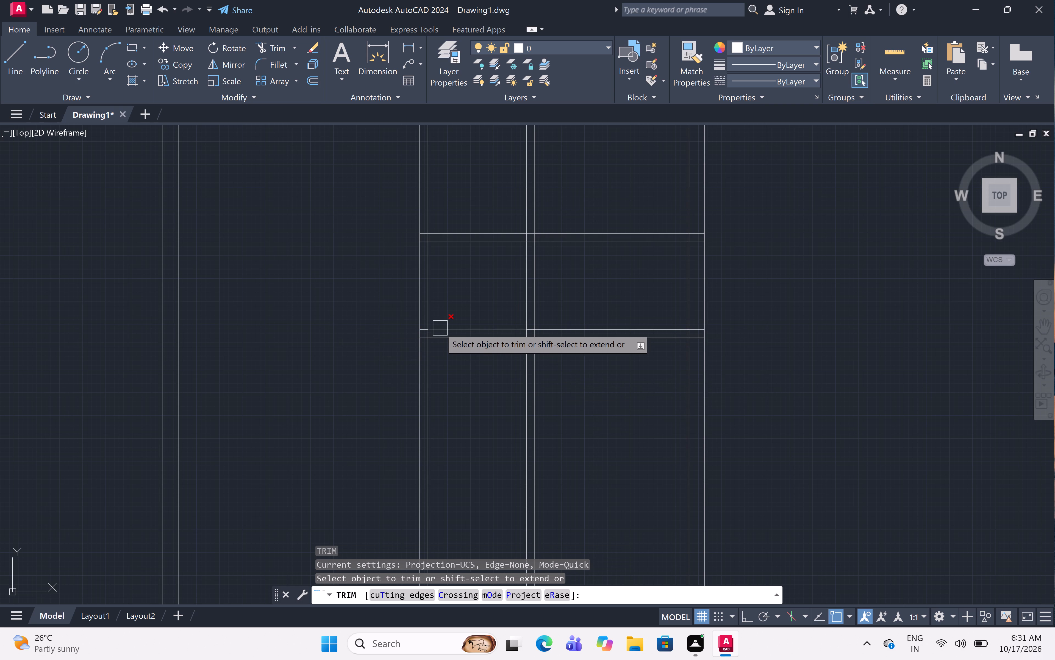
{"action": "left_click", "coordinate": [465, 282]}
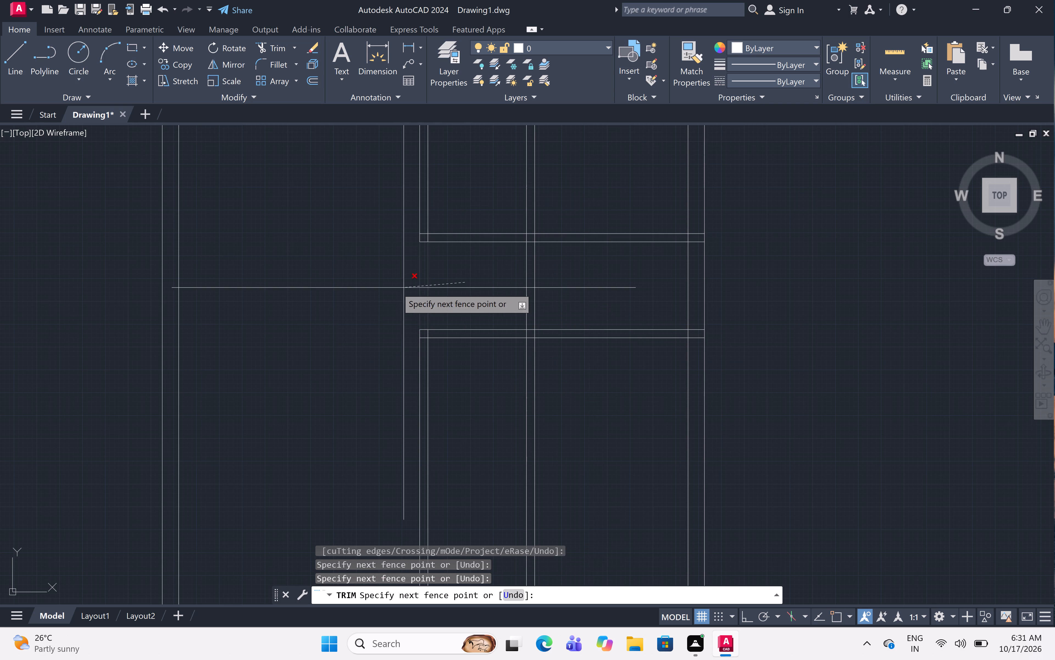
{"action": "left_click", "coordinate": [396, 288]}
{"action": "left_click", "coordinate": [564, 397]}
{"action": "left_click", "coordinate": [495, 402]}
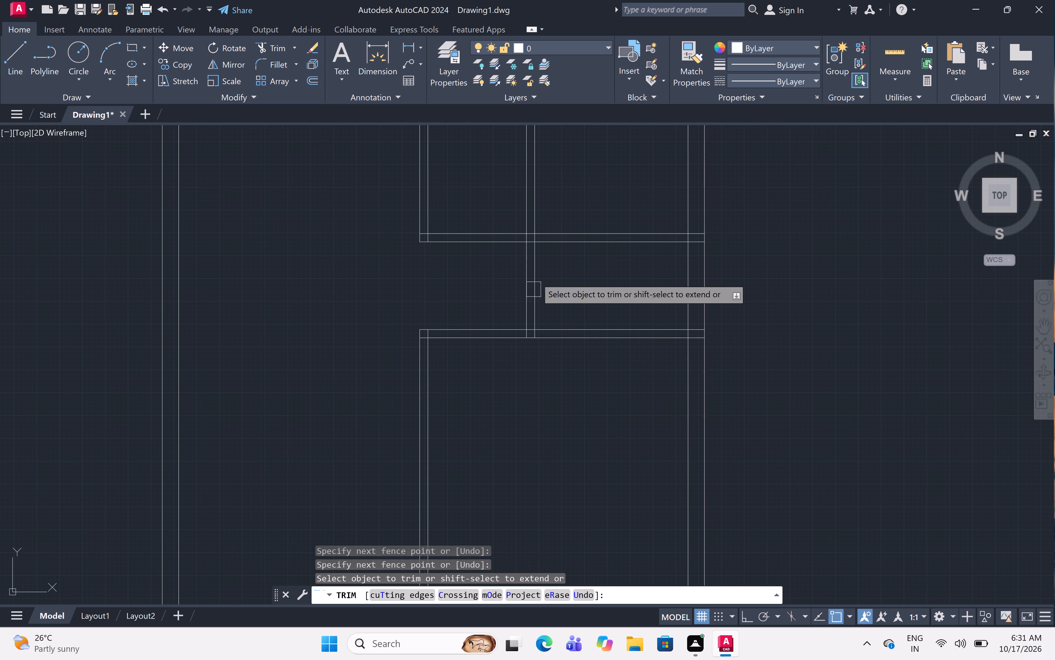
{"action": "left_click", "coordinate": [549, 218]}
{"action": "left_click", "coordinate": [517, 208]}
{"action": "scroll", "coordinate": [565, 182], "scroll_direction": "down", "scroll_amount": 3}
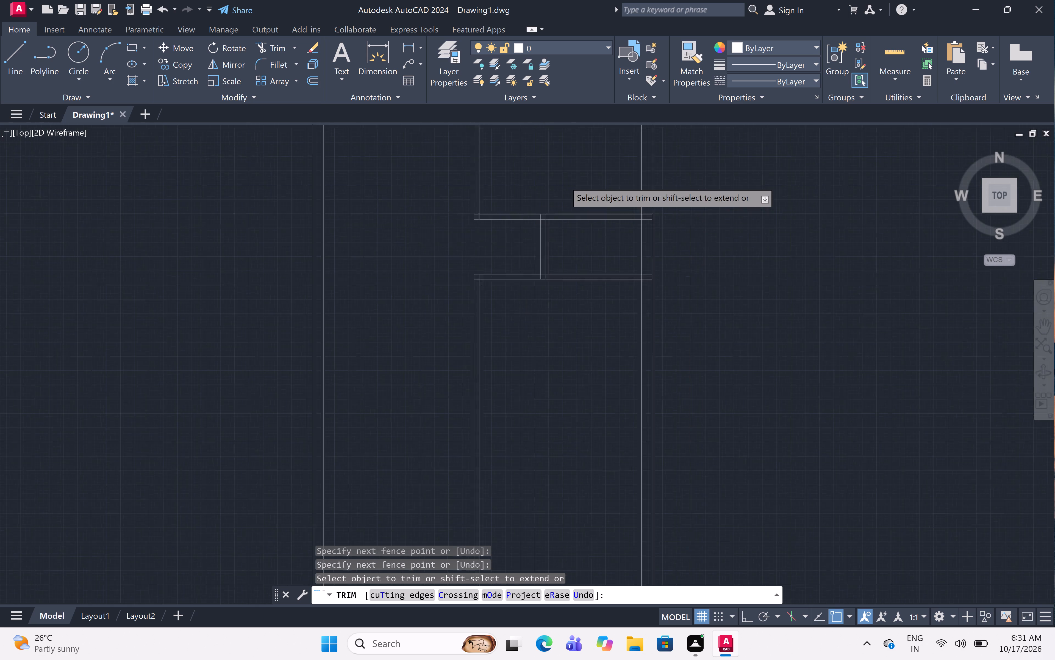
{"action": "scroll", "coordinate": [579, 256], "scroll_direction": "up", "scroll_amount": 2}
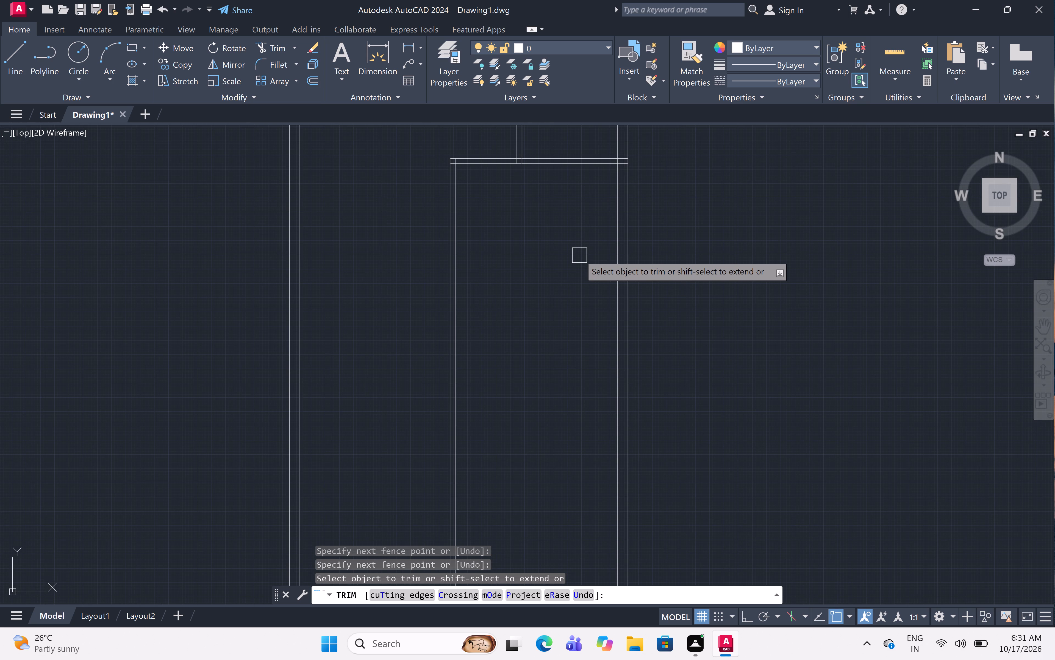
{"action": "middle_click_drag", "start_coordinate": [579, 254], "coordinate": [579, 308]}
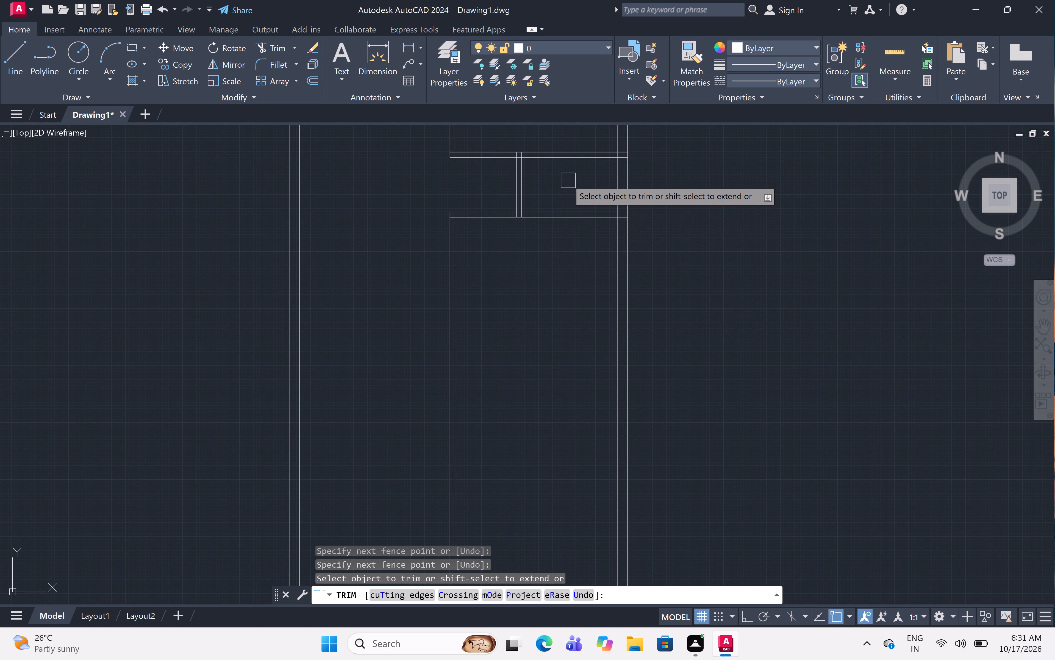
{"action": "scroll", "coordinate": [567, 180], "scroll_direction": "up", "scroll_amount": 2}
{"action": "middle_click_drag", "start_coordinate": [567, 180], "coordinate": [598, 231]}
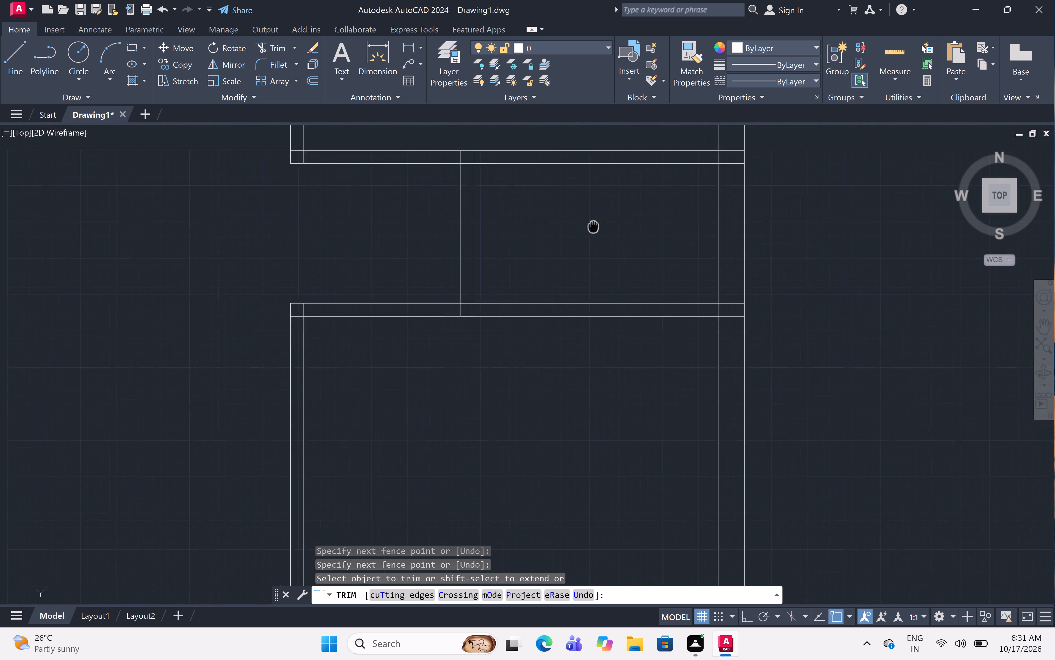
{"action": "middle_click_drag", "start_coordinate": [598, 231], "coordinate": [611, 216]}
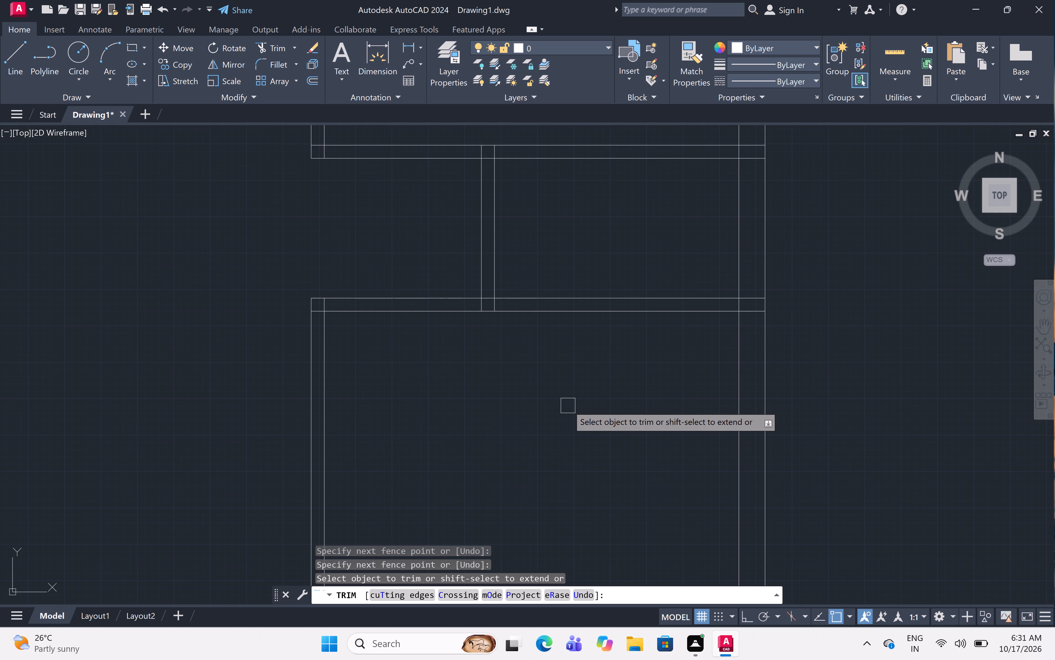
{"action": "key", "text": "Escape"}
Start another Offset for the area below the 4' strip.
{"action": "type", "text": "off"}
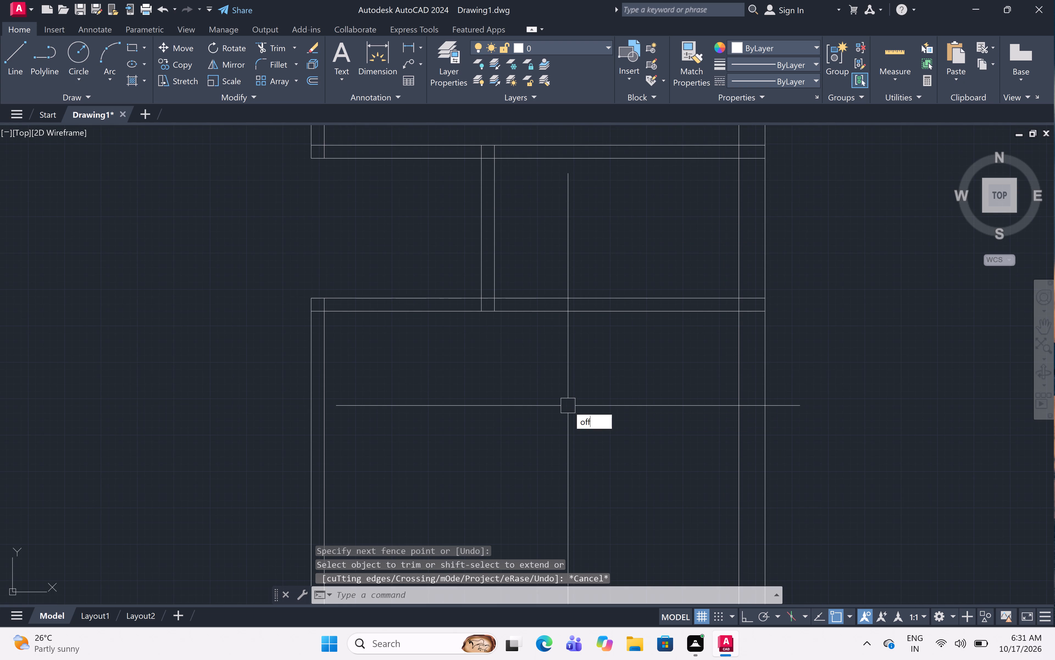
{"action": "key", "text": "space"}
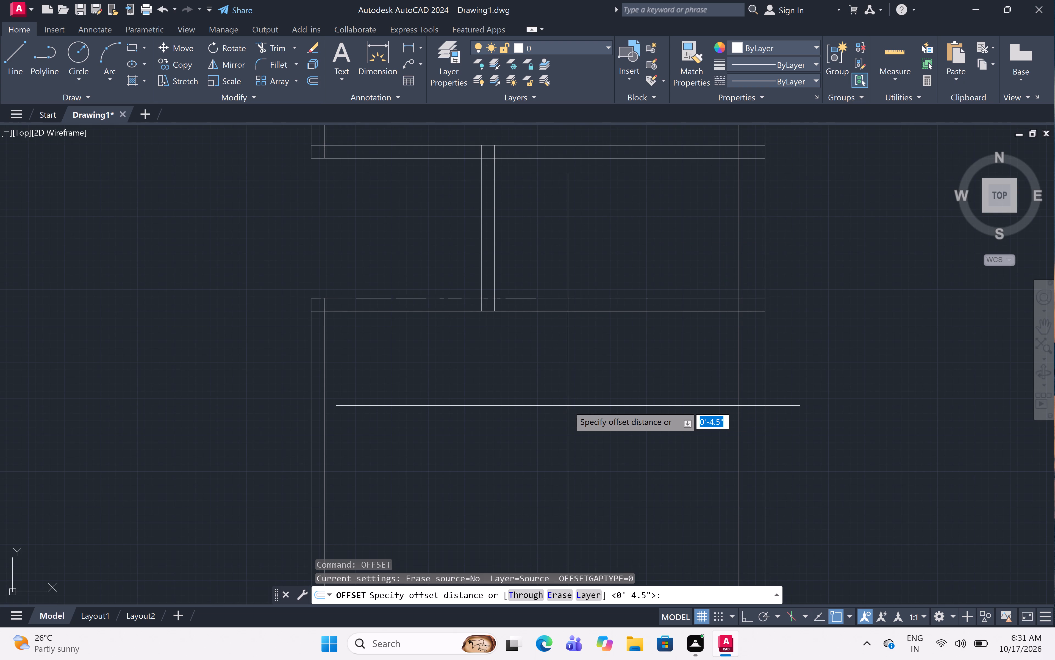
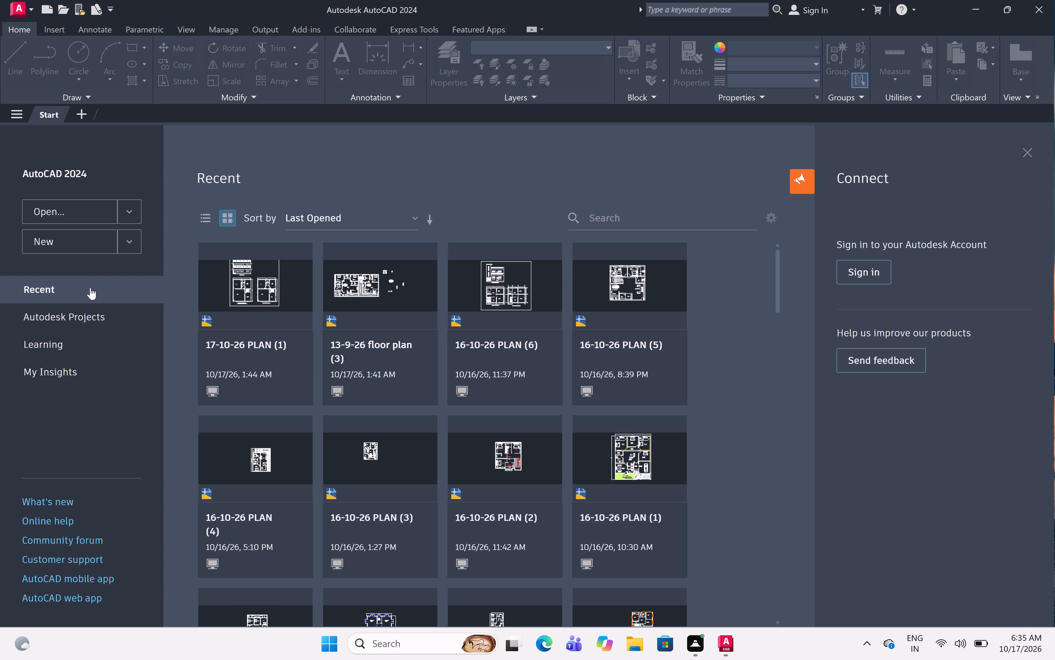
Start a new blank drawing.
{"action": "left_click", "coordinate": [52, 241]}
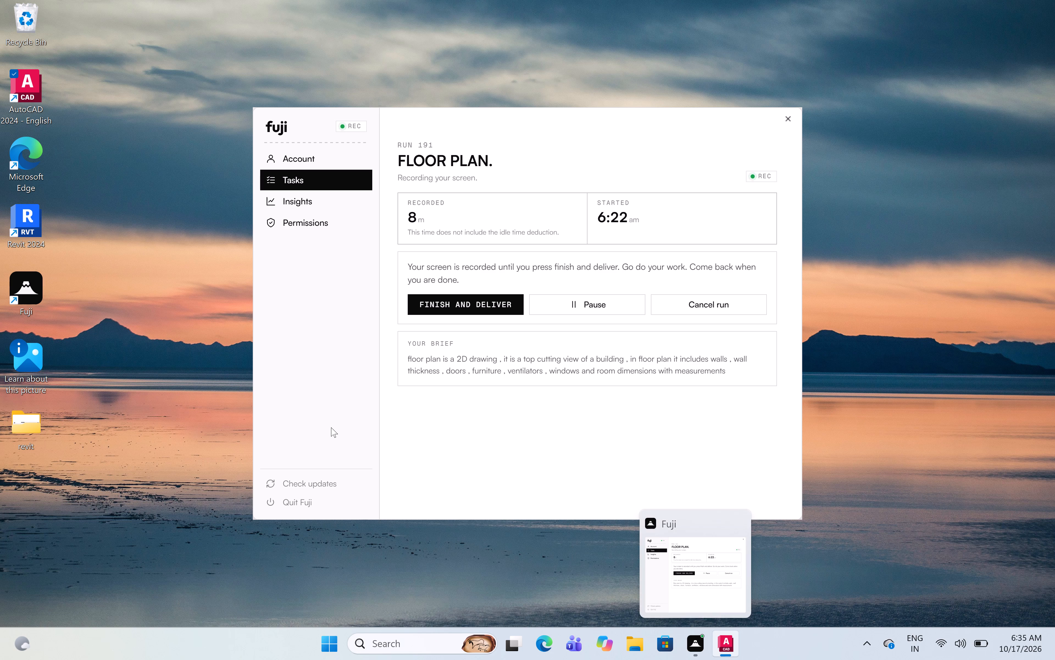
Draw one horizontal and one vertical construction line crossing above and to the right of the origin.
{"action": "scroll", "coordinate": [355, 402], "scroll_direction": "down", "scroll_amount": 1}
{"action": "scroll", "coordinate": [417, 333], "scroll_direction": "down", "scroll_amount": 4}
{"action": "scroll", "coordinate": [451, 309], "scroll_direction": "down", "scroll_amount": 2}
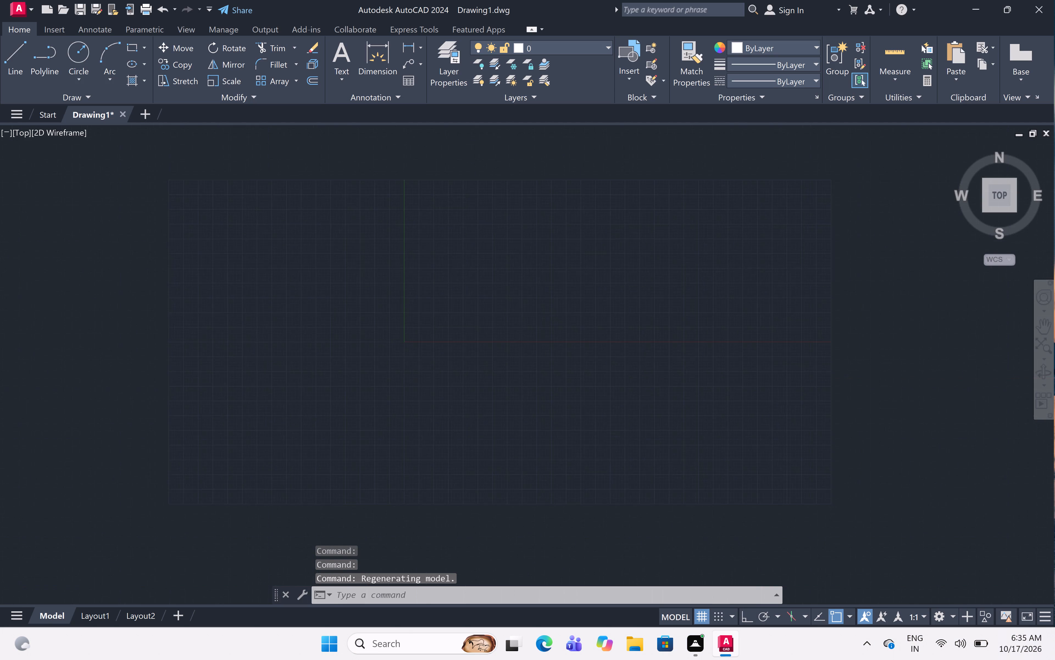
{"action": "scroll", "coordinate": [451, 309], "scroll_direction": "down", "scroll_amount": 1}
{"action": "middle_click_drag", "start_coordinate": [575, 245], "coordinate": [462, 352]}
{"action": "scroll", "coordinate": [462, 352], "scroll_direction": "down", "scroll_amount": 2}
{"action": "middle_click_drag", "start_coordinate": [462, 352], "coordinate": [446, 360]}
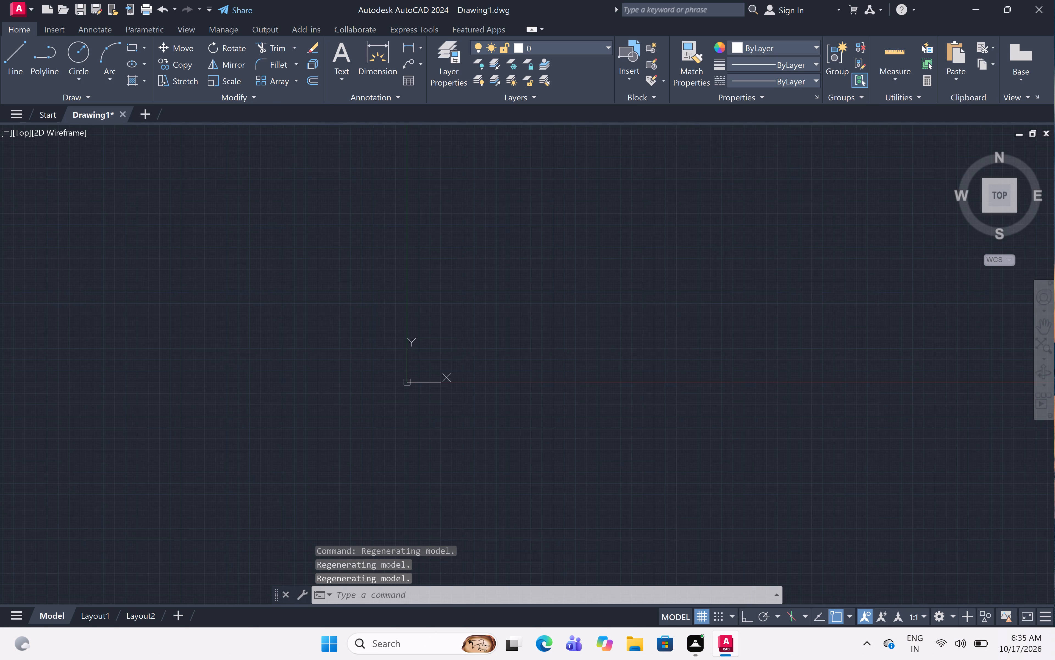
{"action": "middle_click_drag", "start_coordinate": [446, 360], "coordinate": [194, 518]}
{"action": "scroll", "coordinate": [283, 449], "scroll_direction": "down", "scroll_amount": 2}
{"action": "middle_click_drag", "start_coordinate": [283, 448], "coordinate": [312, 397]}
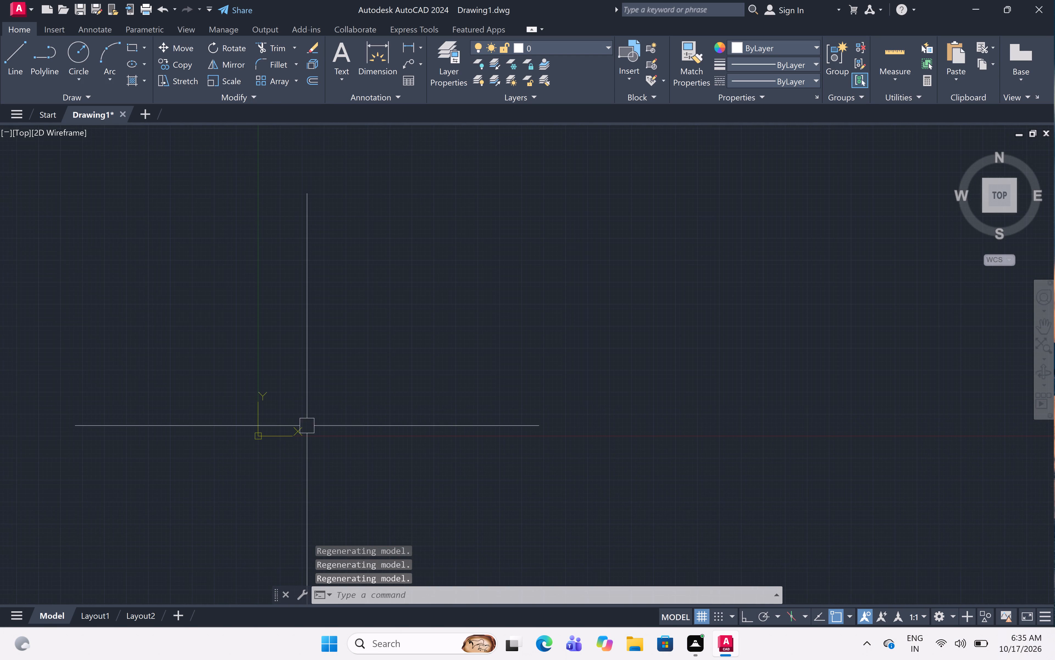
{"action": "scroll", "coordinate": [307, 424], "scroll_direction": "down", "scroll_amount": 1}
{"action": "middle_click", "coordinate": [328, 404]}
{"action": "scroll", "coordinate": [328, 404], "scroll_direction": "down", "scroll_amount": 2}
{"action": "middle_click_drag", "start_coordinate": [335, 396], "coordinate": [301, 442]}
{"action": "type", "text": "xl h"}
{"action": "key", "text": "space"}
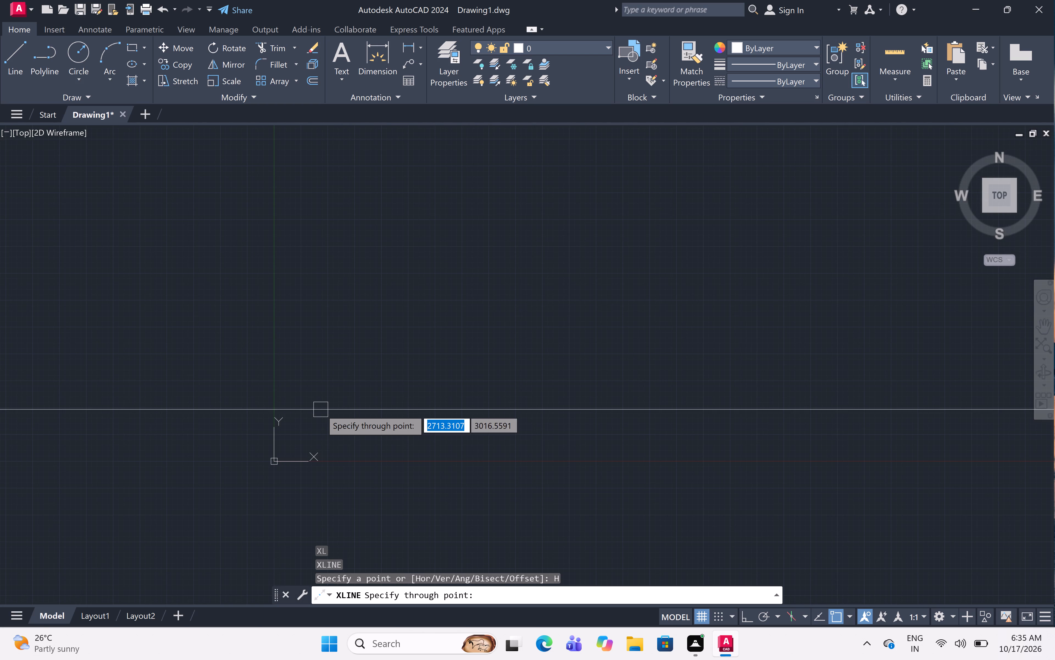
{"action": "left_click", "coordinate": [363, 191]}
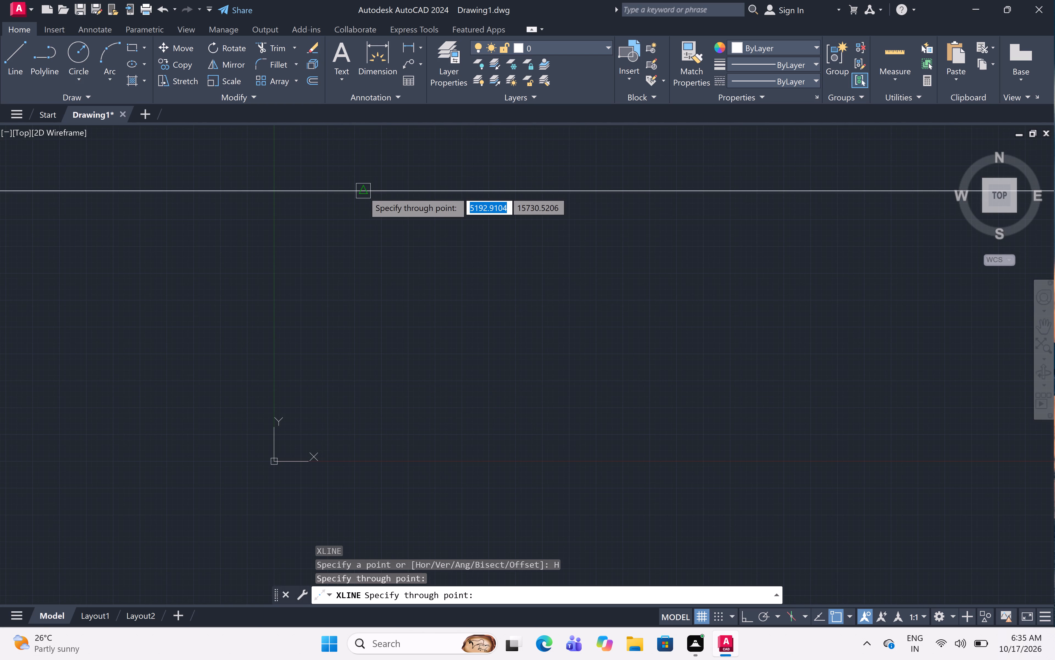
{"action": "key", "text": "space"}
{"action": "key", "text": "space"}
{"action": "type", "text": "v"}
{"action": "key", "text": "space"}
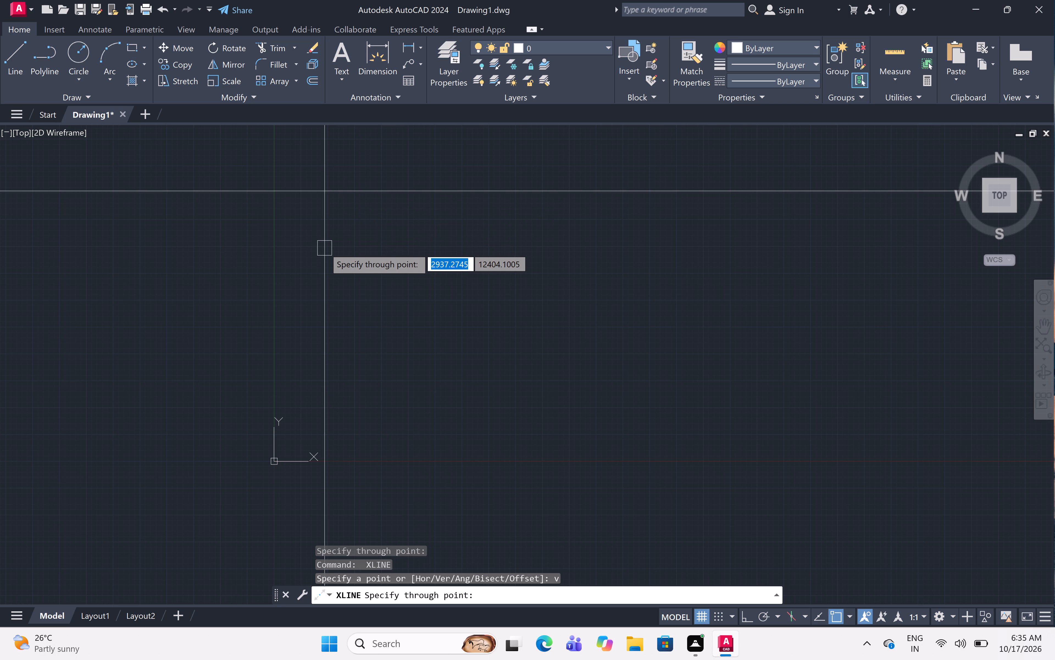
{"action": "left_click", "coordinate": [334, 255]}
{"action": "key", "text": "Escape"}
Trim the vertical line above the crossing and the horizontal line to its left, forming the plan's upper-left corner.
{"action": "type", "text": "tr"}
{"action": "key", "text": "space"}
{"action": "left_click", "coordinate": [338, 153]}
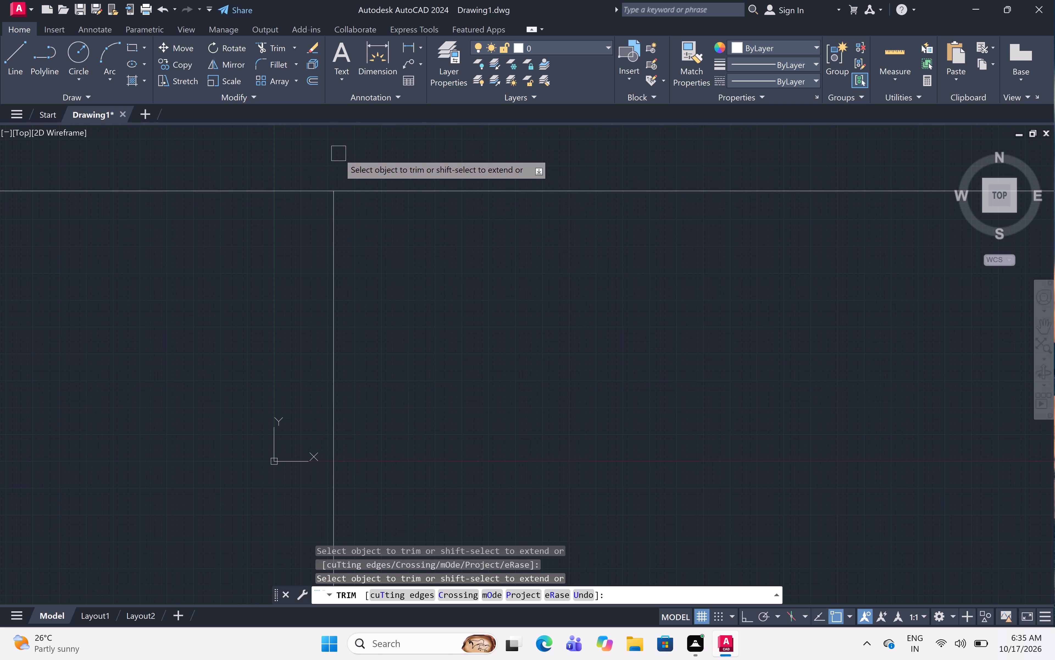
{"action": "left_click", "coordinate": [309, 191]}
{"action": "key", "text": "Escape"}
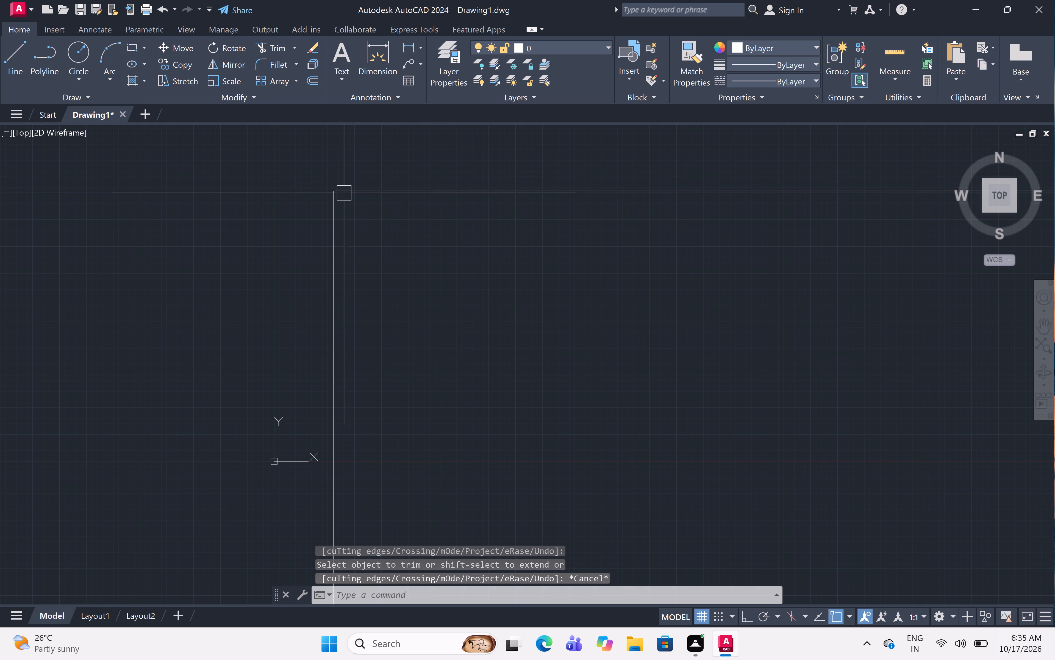
Set the drawing units' length type to Engineering and open the length precision options.
{"action": "scroll", "coordinate": [344, 193], "scroll_direction": "up", "scroll_amount": 3}
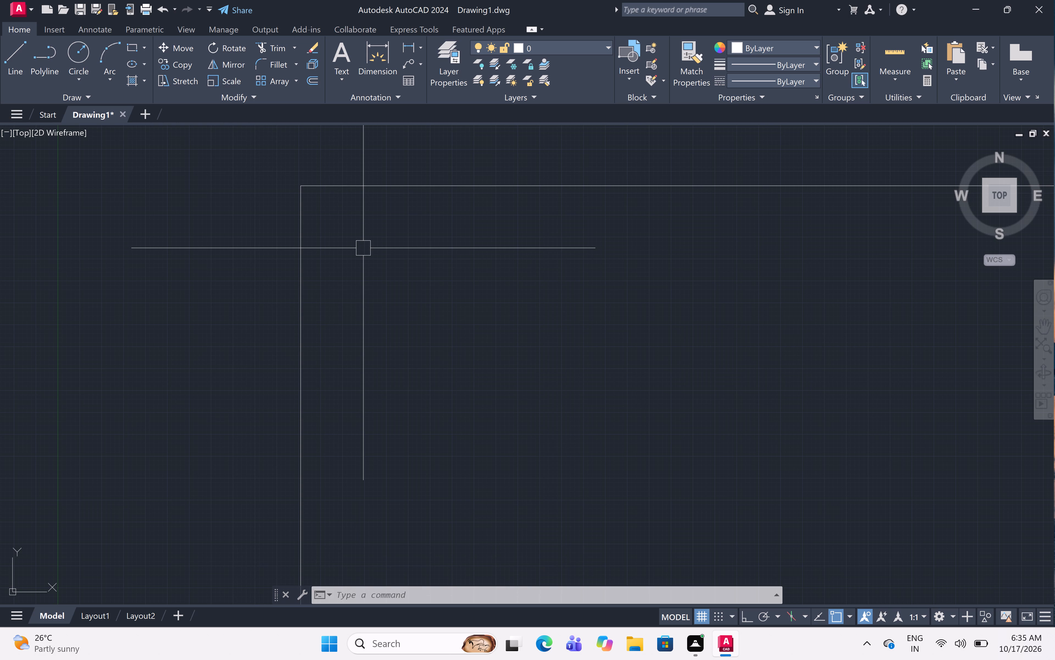
{"action": "type", "text": "un"}
{"action": "key", "text": "space"}
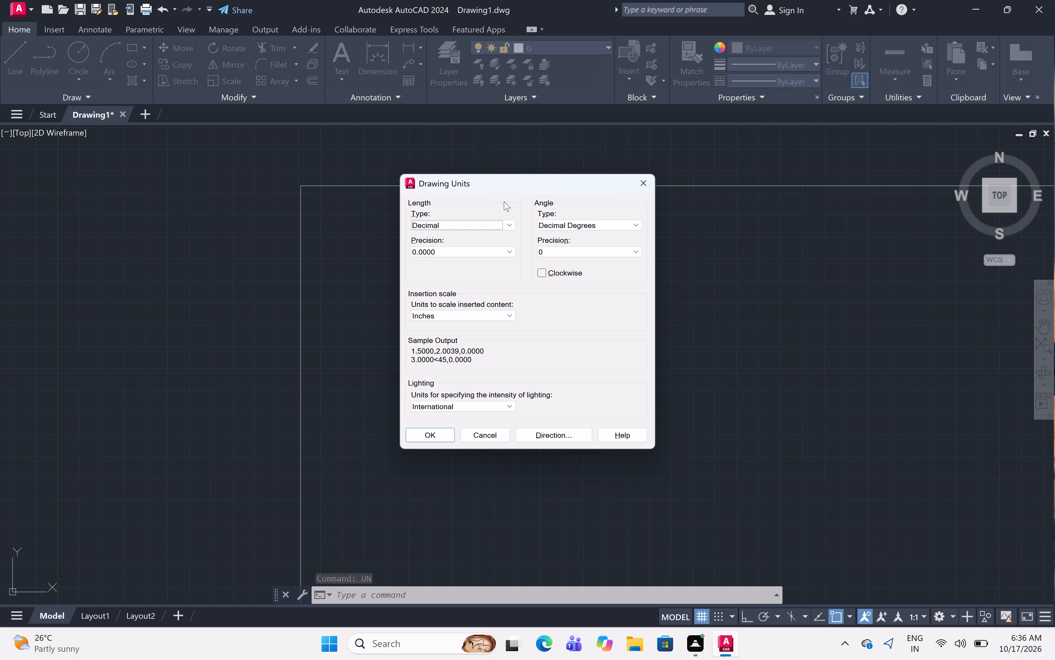
{"action": "left_click", "coordinate": [500, 224]}
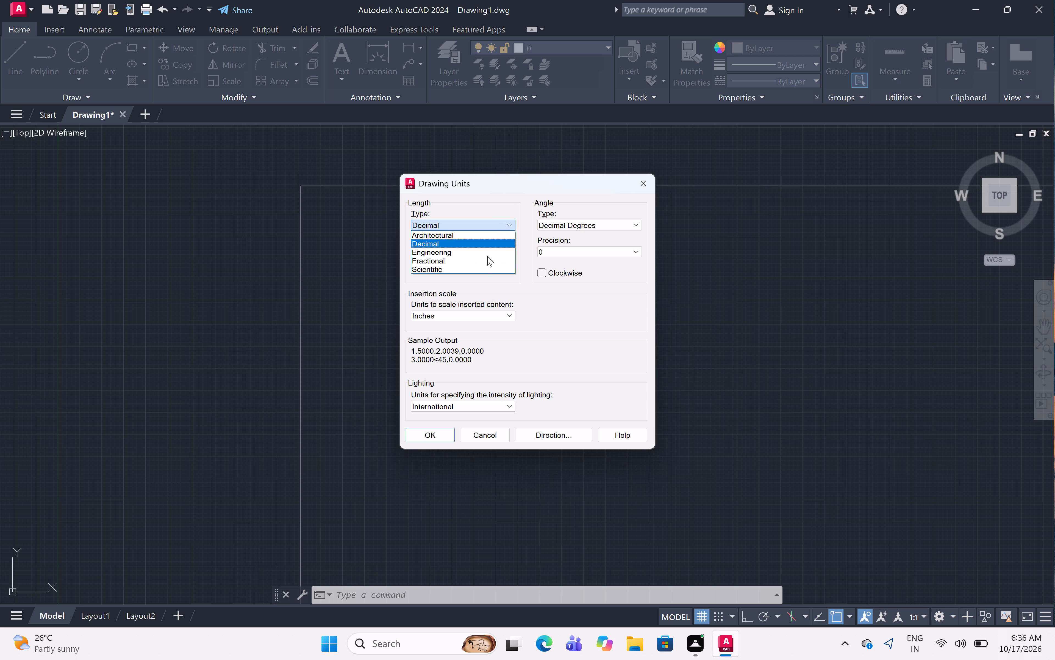
{"action": "left_click", "coordinate": [488, 250]}
{"action": "left_click", "coordinate": [488, 251]}
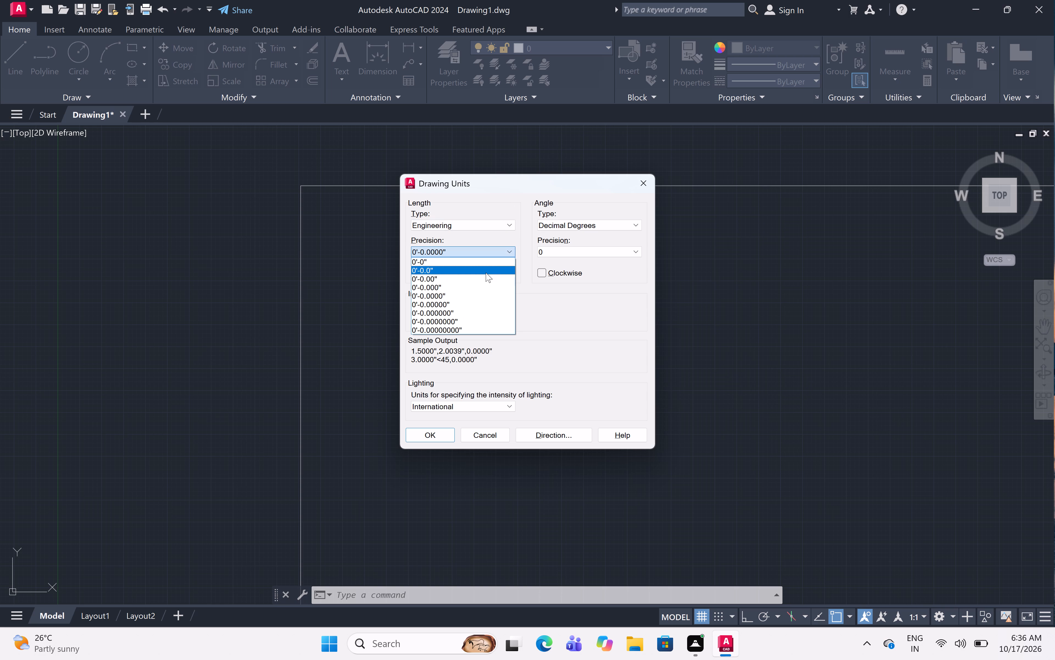
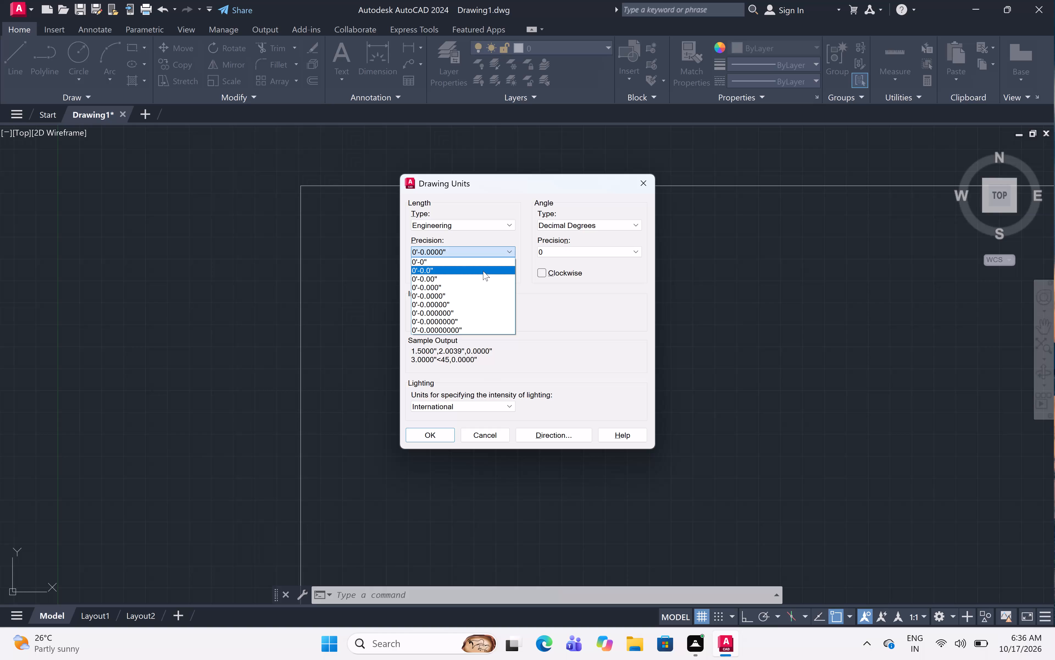
Set the drawing units' length precision to 0'-0.0" and apply the units settings.
{"action": "left_click", "coordinate": [483, 271]}
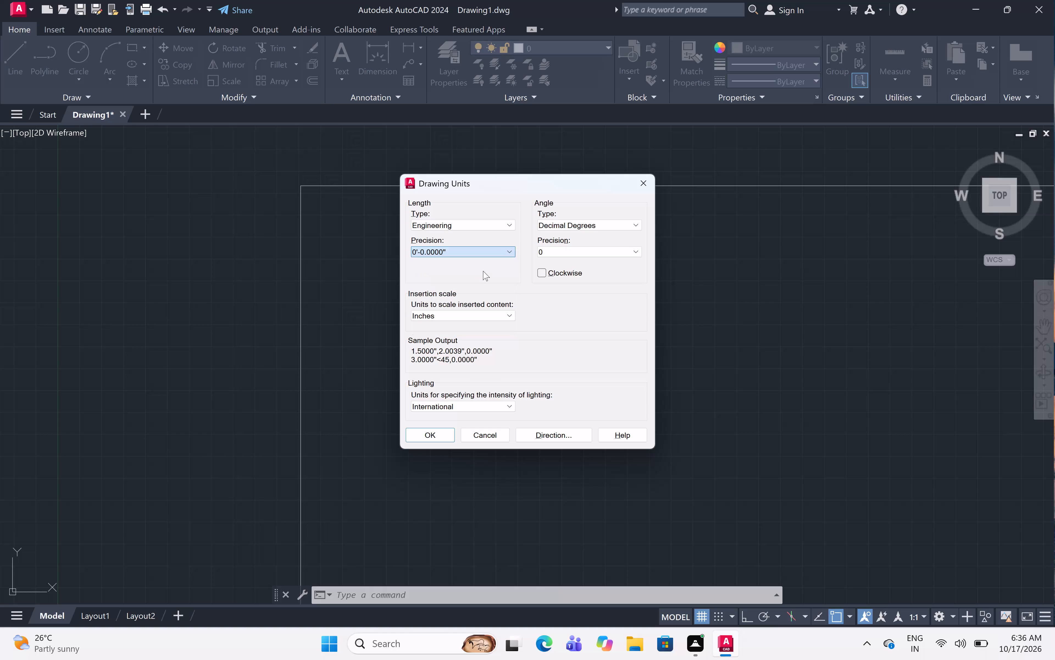
{"action": "left_click", "coordinate": [417, 435]}
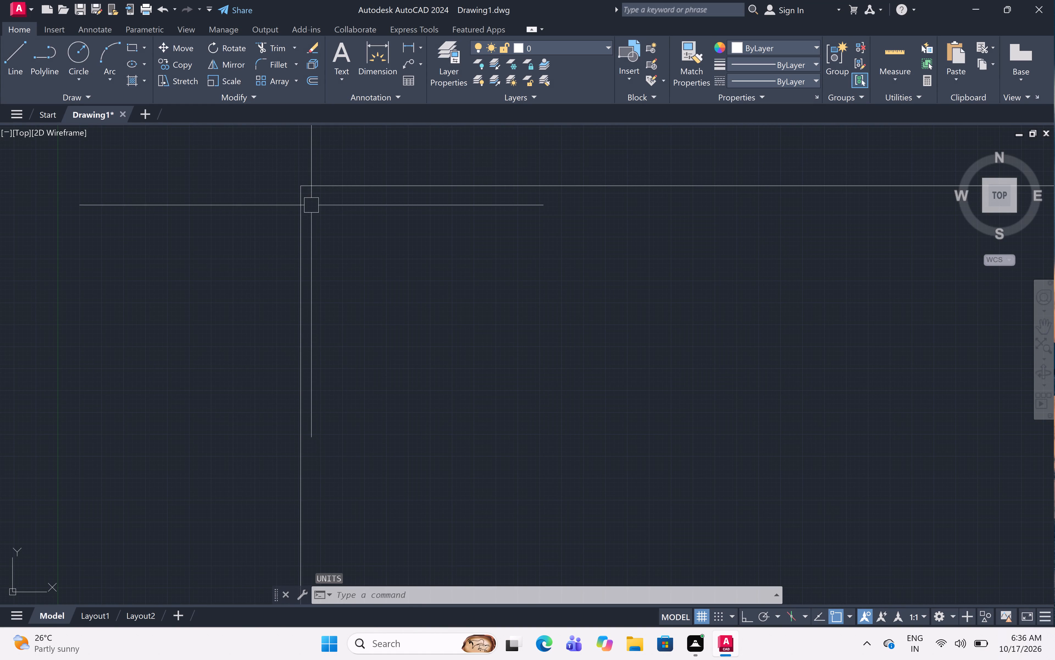
Offset the plan's left vertical and top horizontal outer lines 9" inward to form the outer wall thickness.
{"action": "scroll", "coordinate": [327, 183], "scroll_direction": "up", "scroll_amount": 1}
{"action": "middle_click_drag", "start_coordinate": [353, 209], "coordinate": [352, 246]}
{"action": "scroll", "coordinate": [352, 246], "scroll_direction": "up", "scroll_amount": 1}
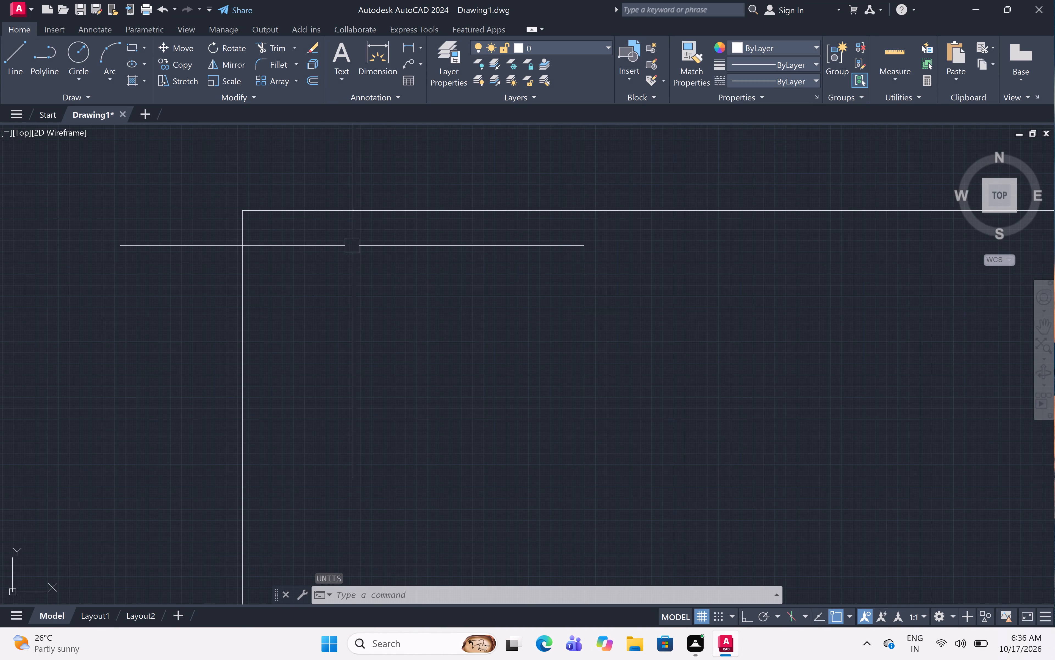
{"action": "scroll", "coordinate": [345, 248], "scroll_direction": "up", "scroll_amount": 1}
{"action": "middle_click_drag", "start_coordinate": [350, 239], "coordinate": [369, 280]}
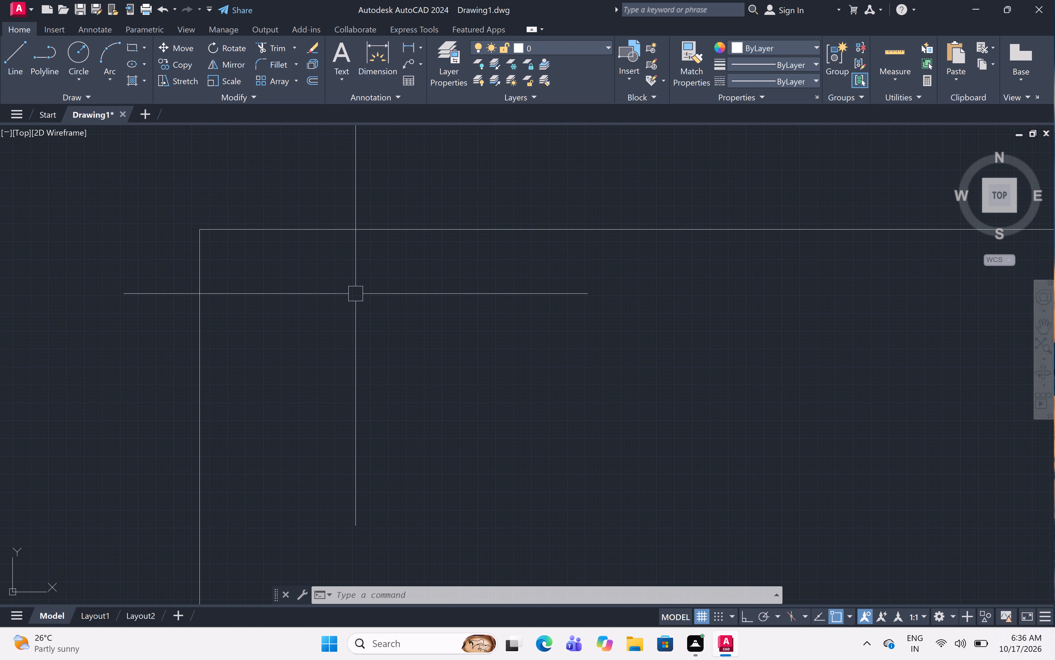
{"action": "type", "text": "off"}
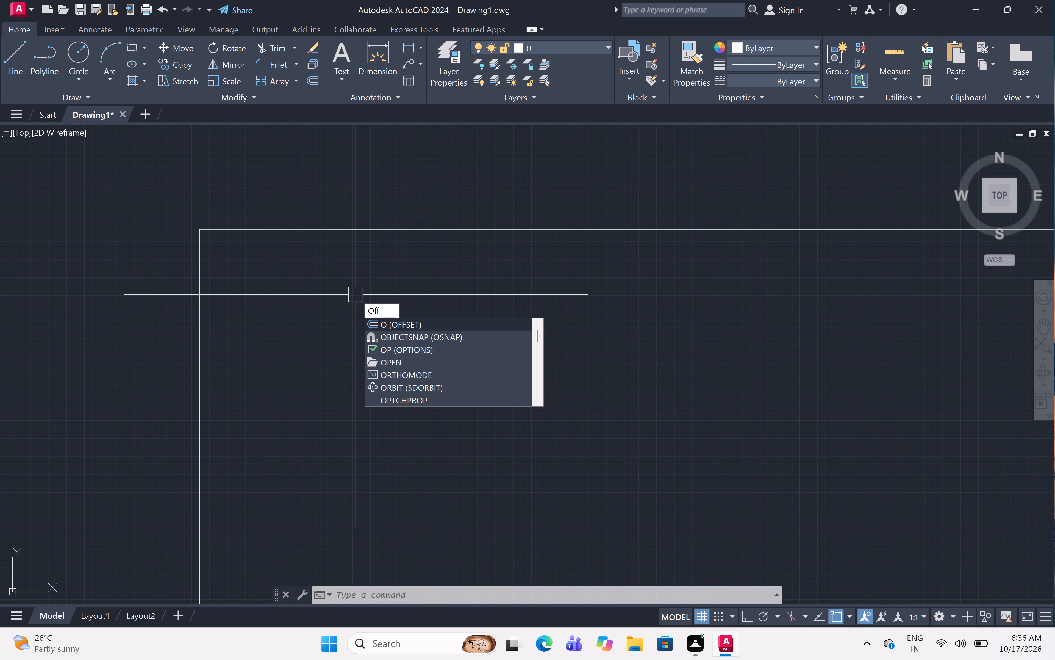
{"action": "key", "text": "space"}
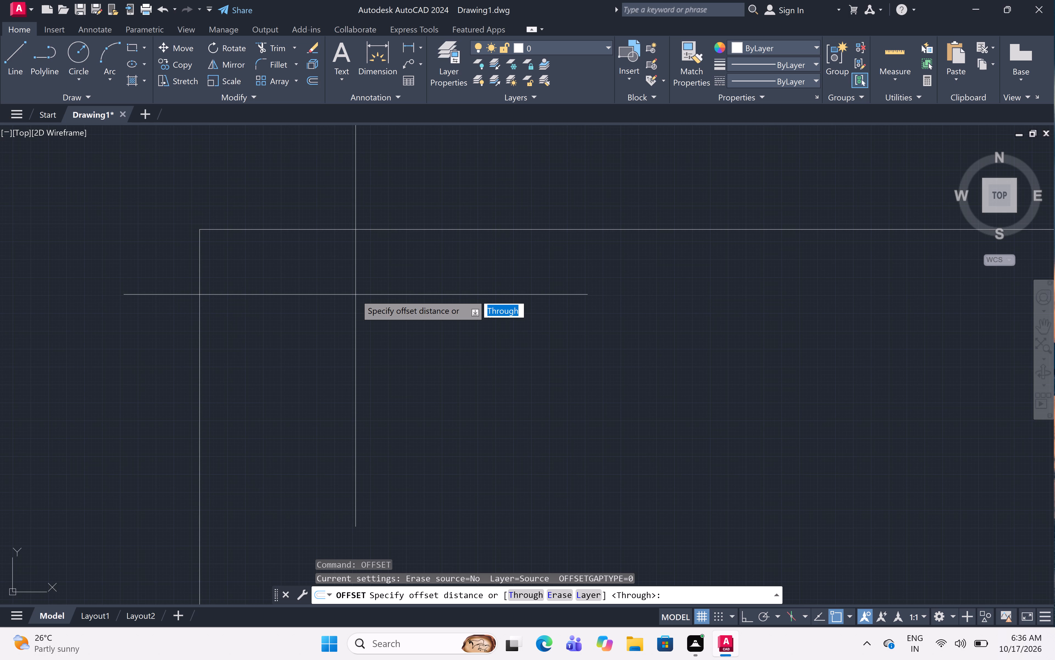
{"action": "type", "text": "9\""}
{"action": "key", "text": "space"}
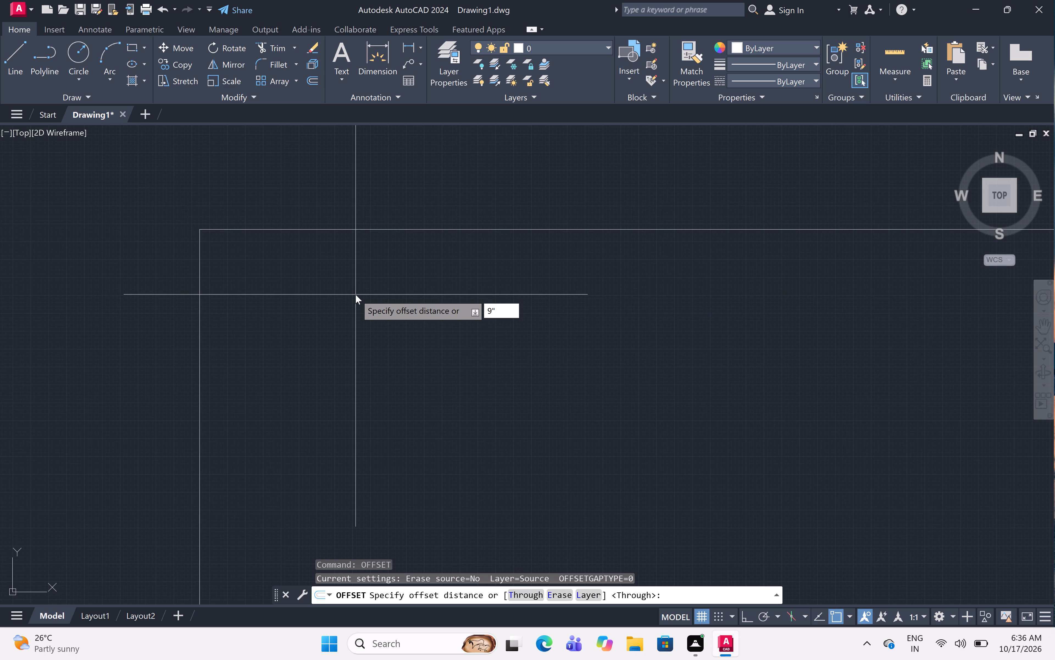
{"action": "left_click", "coordinate": [200, 273]}
{"action": "left_click", "coordinate": [281, 291]}
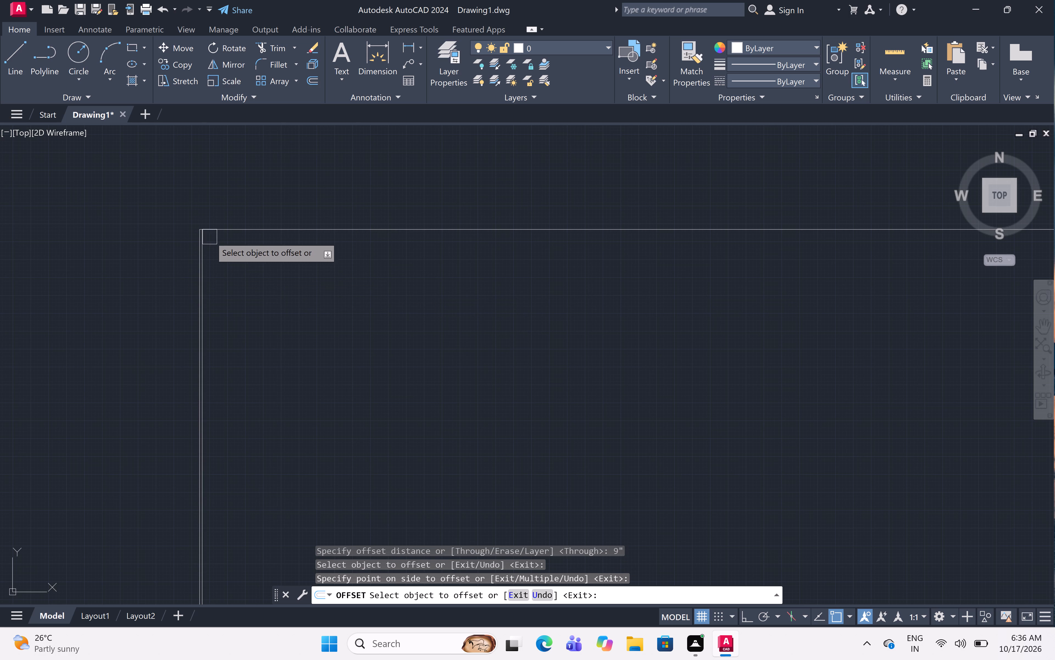
{"action": "left_click", "coordinate": [219, 234]}
{"action": "left_click", "coordinate": [220, 262]}
{"action": "scroll", "coordinate": [208, 244], "scroll_direction": "up", "scroll_amount": 5}
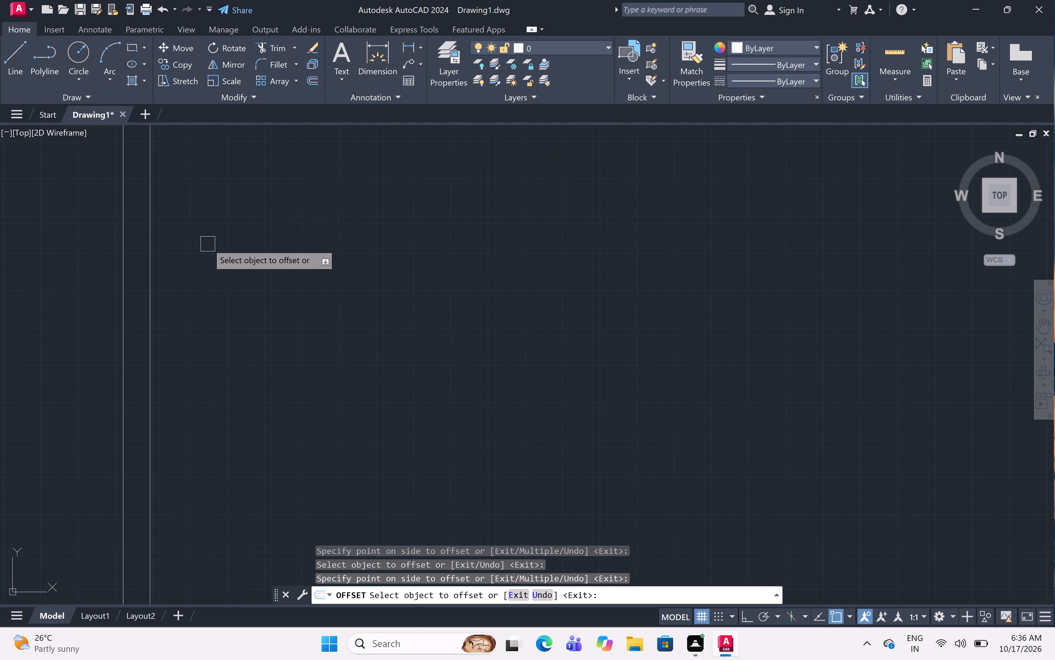
{"action": "scroll", "coordinate": [230, 207], "scroll_direction": "down", "scroll_amount": 1}
{"action": "middle_click_drag", "start_coordinate": [230, 207], "coordinate": [235, 303]}
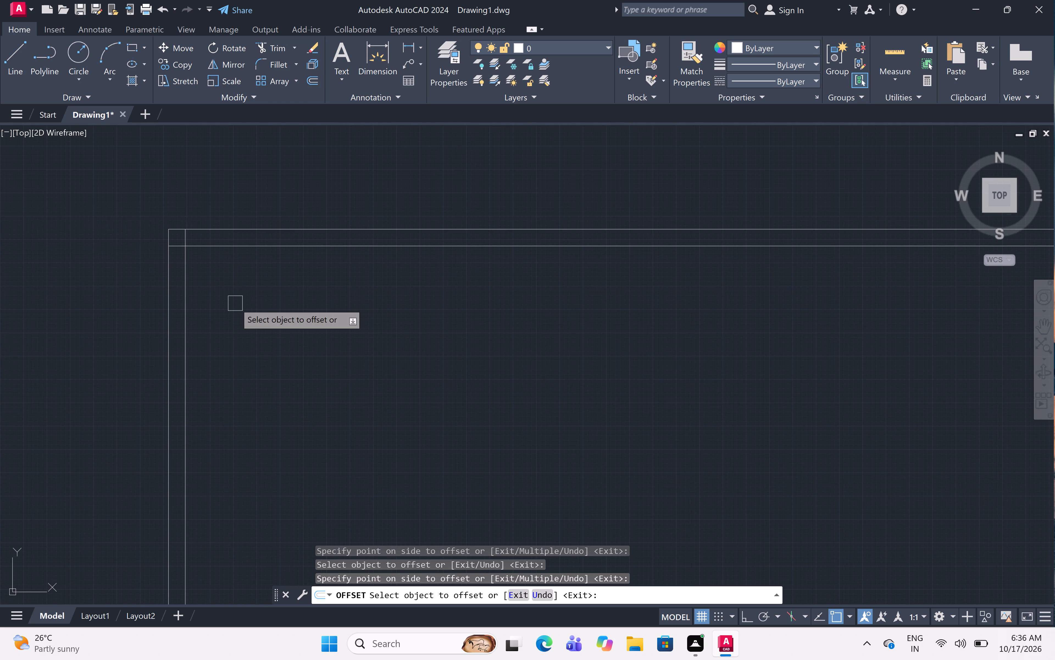
{"action": "key", "text": "space"}
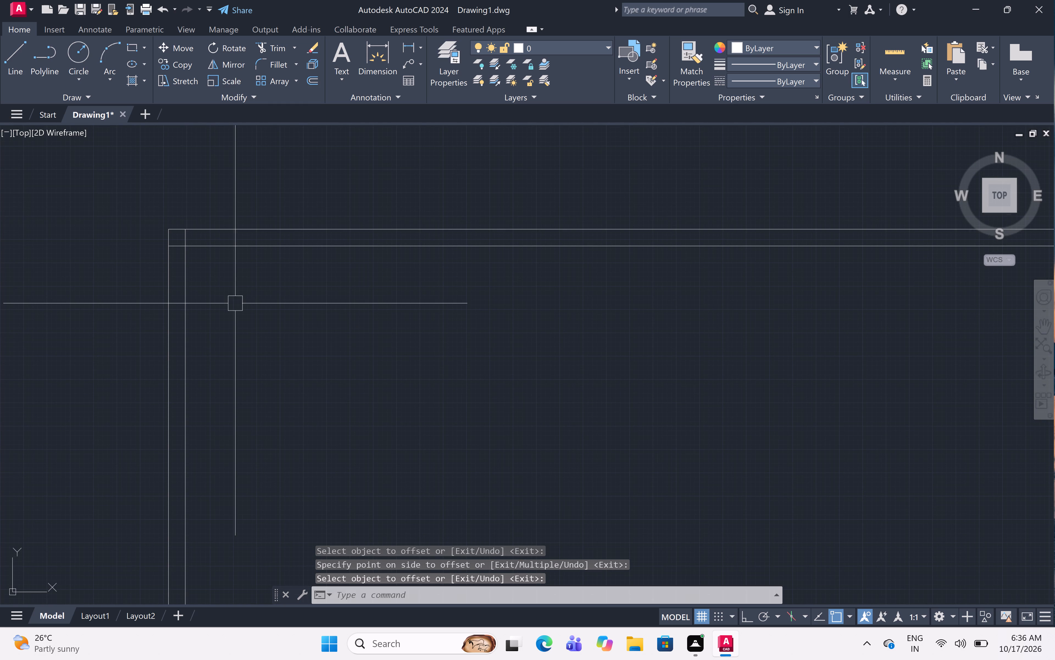
Offset the left wall's inner line 11' to the right to mark the first room's width.
{"action": "key", "text": "space"}
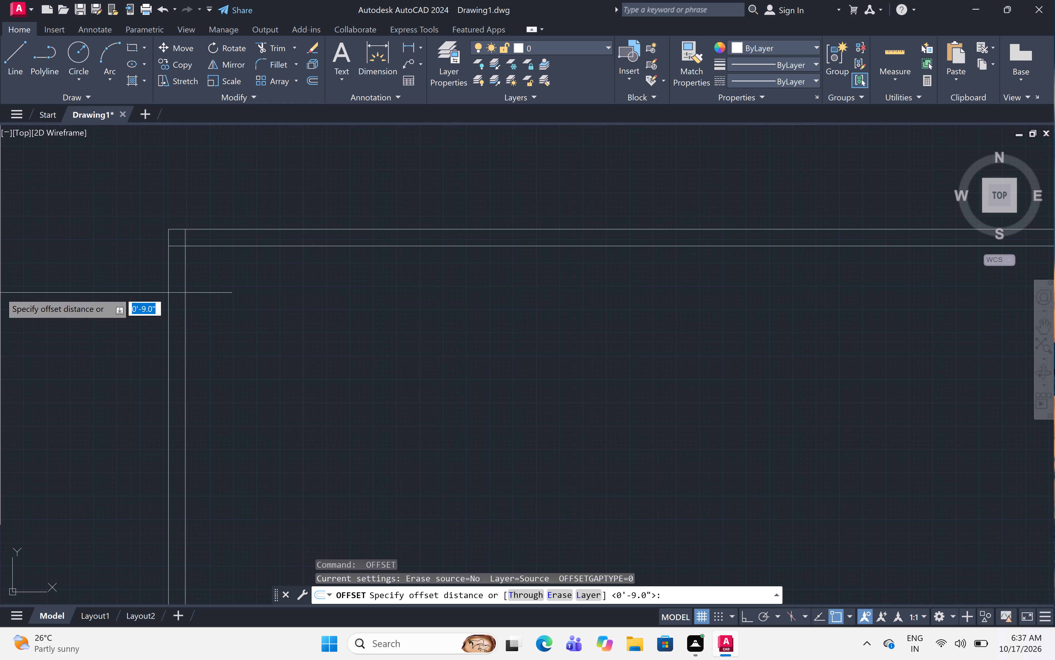
{"action": "scroll", "coordinate": [202, 263], "scroll_direction": "down", "scroll_amount": 1}
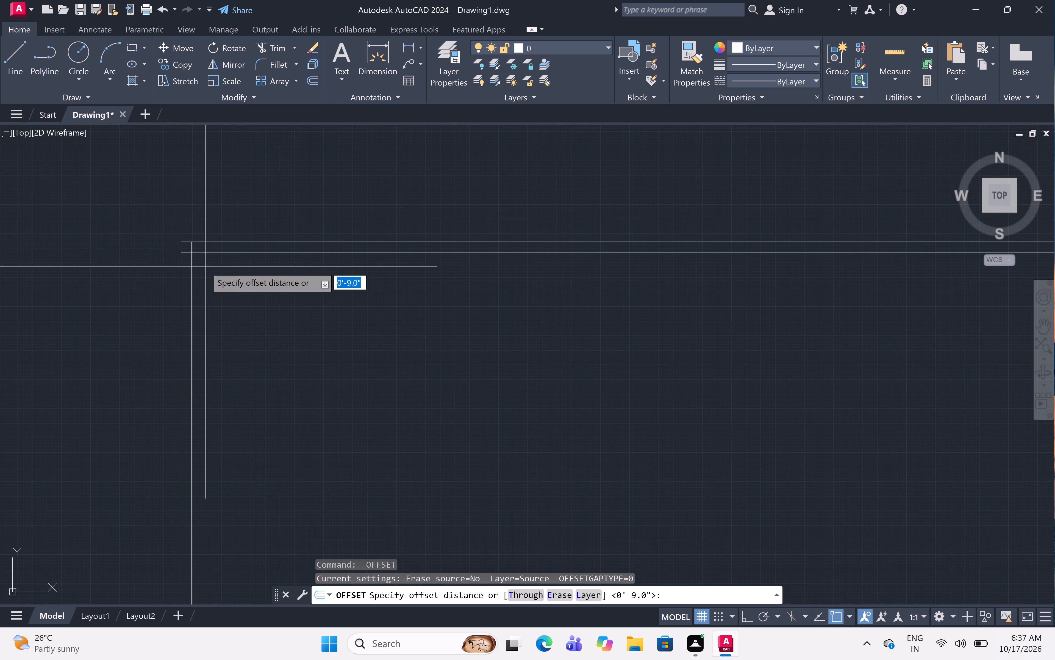
{"action": "scroll", "coordinate": [201, 263], "scroll_direction": "up", "scroll_amount": 2}
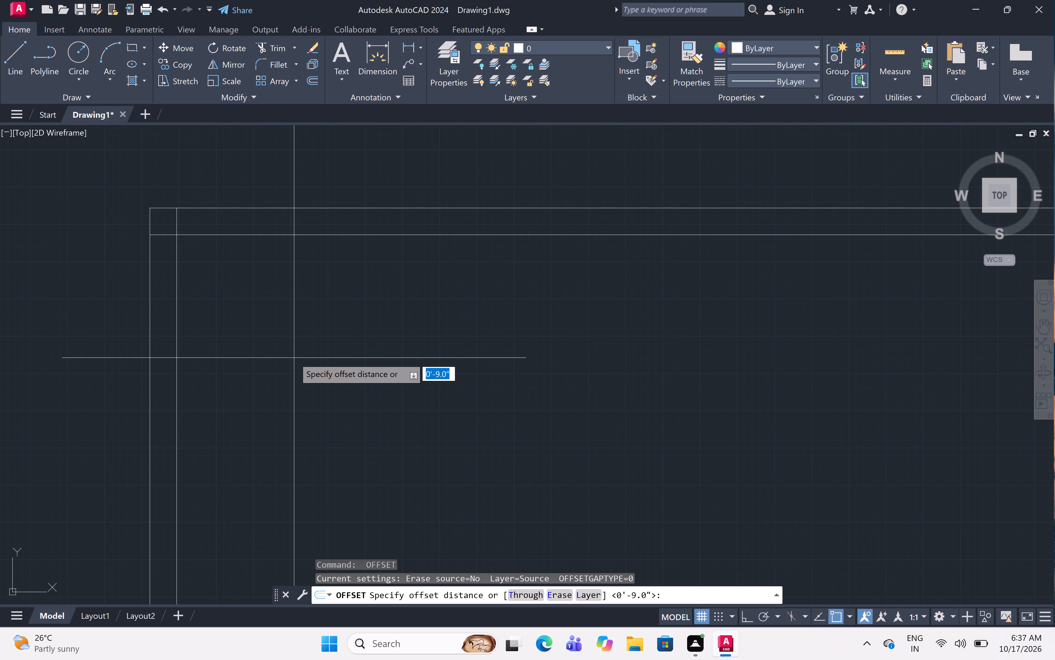
{"action": "type", "text": "11'"}
{"action": "key", "text": "space"}
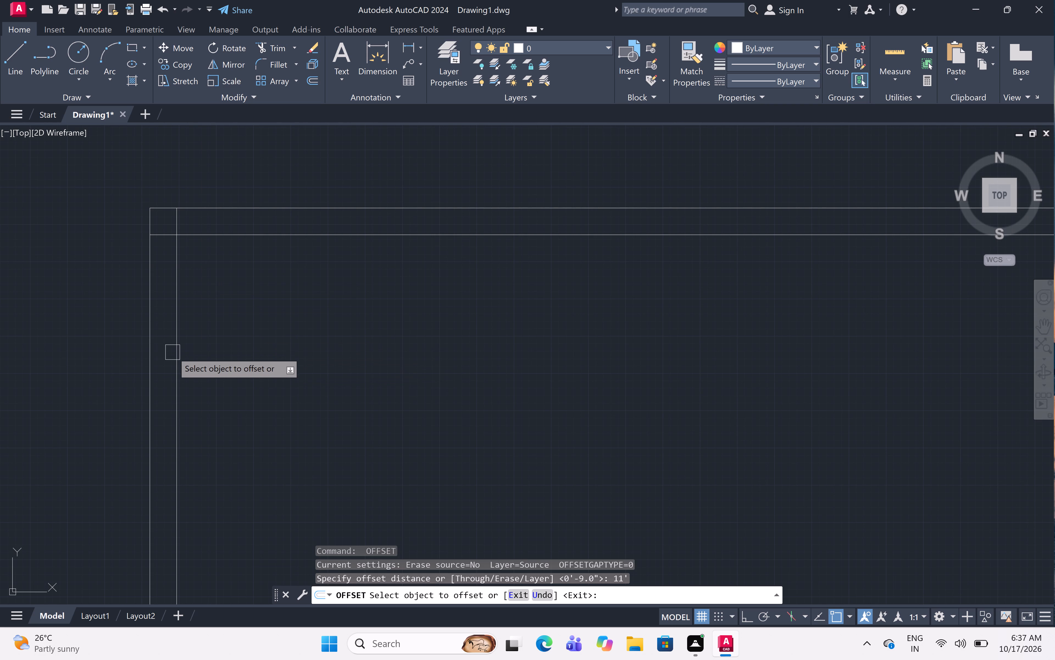
{"action": "left_click", "coordinate": [177, 356]}
{"action": "left_click", "coordinate": [653, 421]}
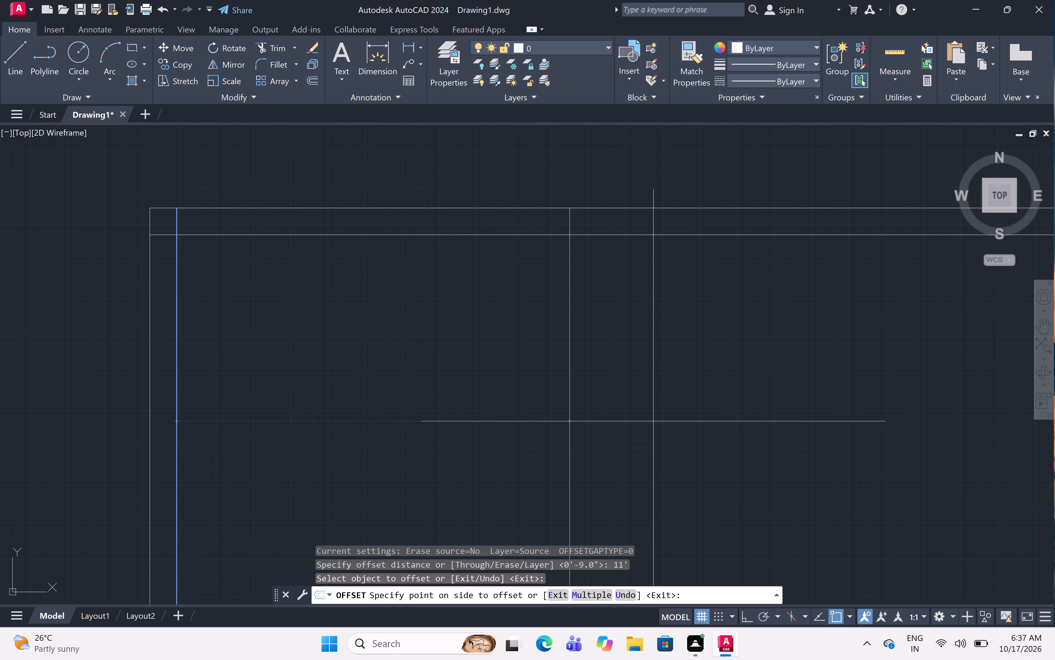
{"action": "key", "text": "space"}
Offset the top wall's inner line 10' downward to mark the first room's depth.
{"action": "key", "text": "space"}
{"action": "type", "text": "10'"}
{"action": "key", "text": "space"}
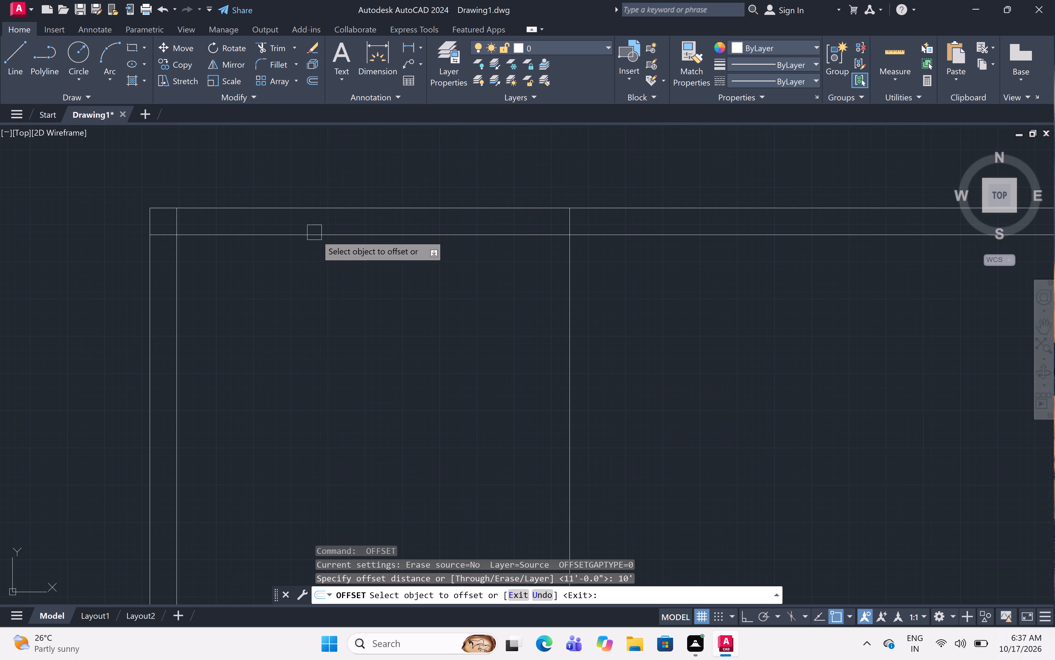
{"action": "left_click", "coordinate": [336, 237]}
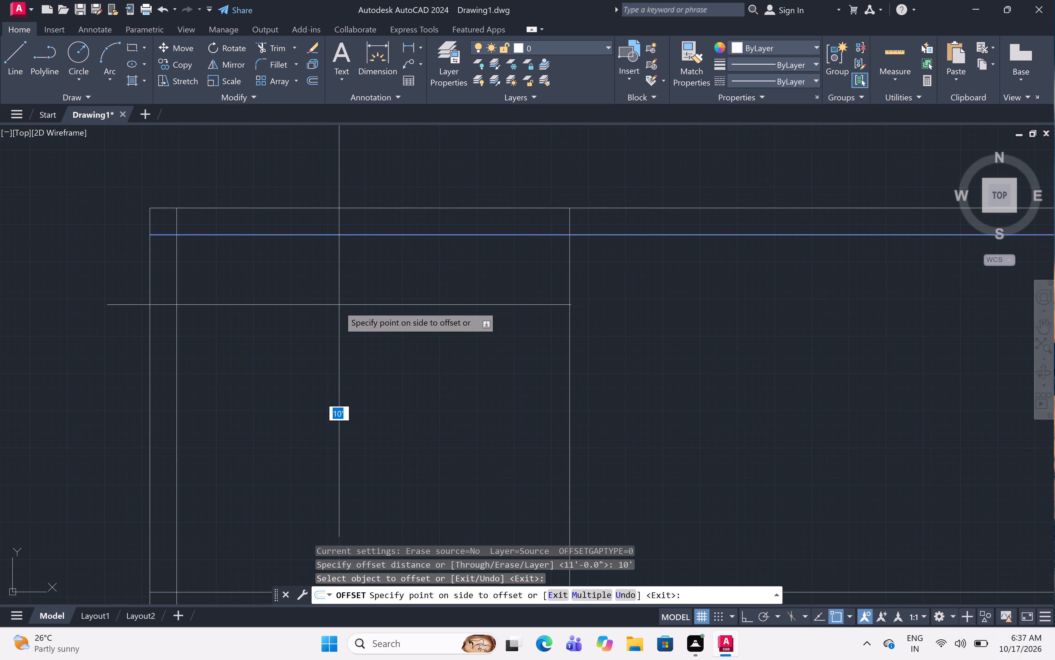
{"action": "scroll", "coordinate": [340, 307], "scroll_direction": "down", "scroll_amount": 3}
{"action": "left_click", "coordinate": [340, 318]}
{"action": "scroll", "coordinate": [371, 373], "scroll_direction": "up", "scroll_amount": 1}
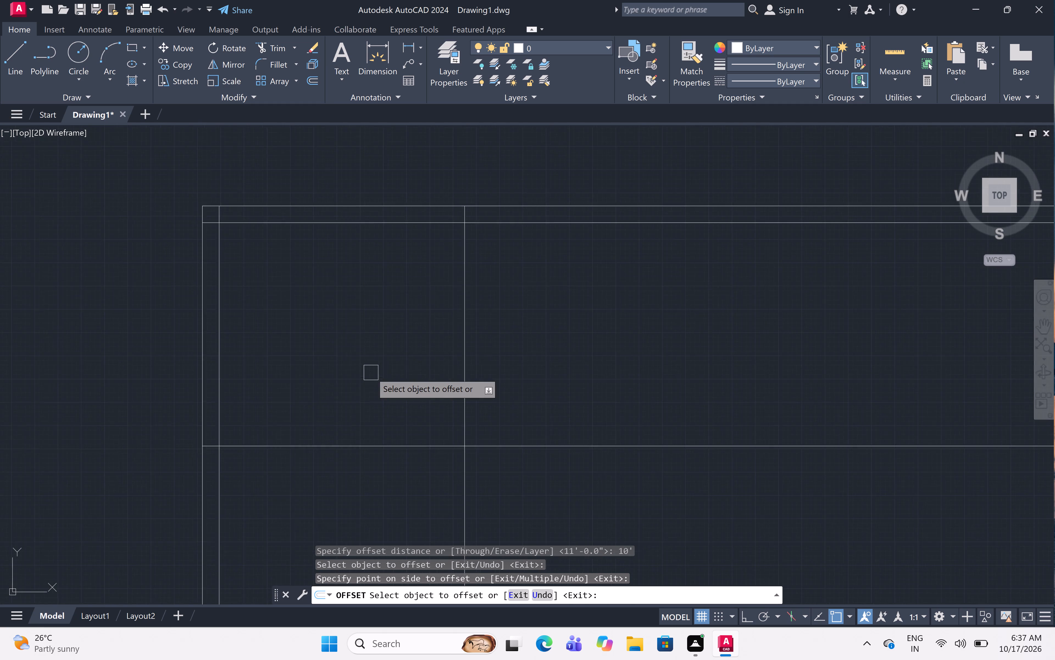
{"action": "scroll", "coordinate": [371, 373], "scroll_direction": "up", "scroll_amount": 1}
{"action": "scroll", "coordinate": [371, 373], "scroll_direction": "down", "scroll_amount": 1}
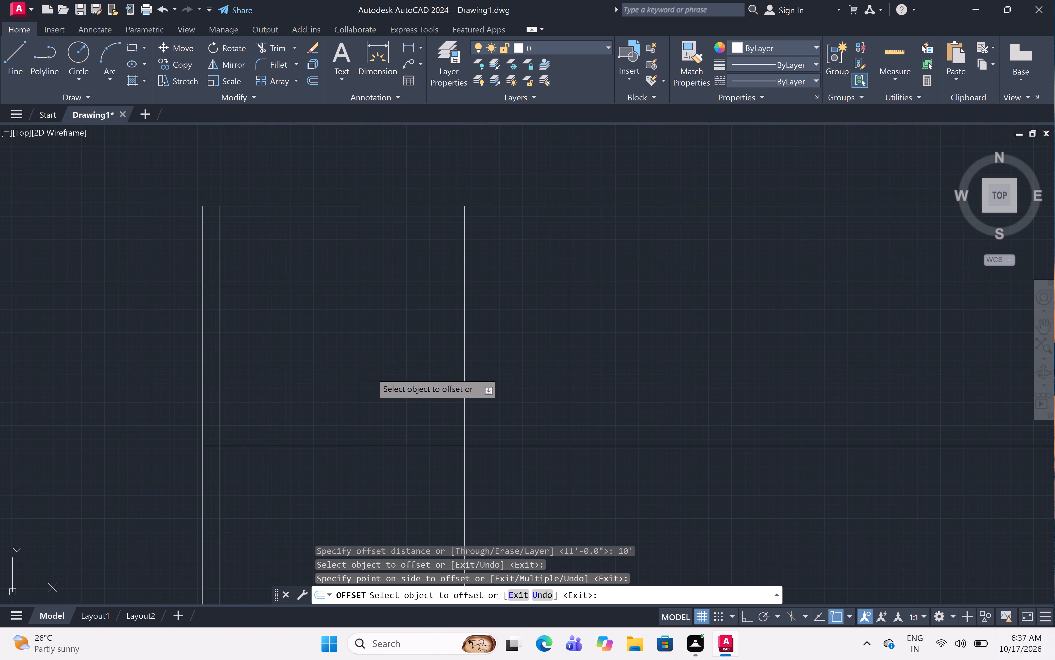
{"action": "key", "text": "space"}
Offset the first room's lower horizontal line 9" downward to give that wall its thickness.
{"action": "key", "text": "space"}
{"action": "type", "text": "9"}
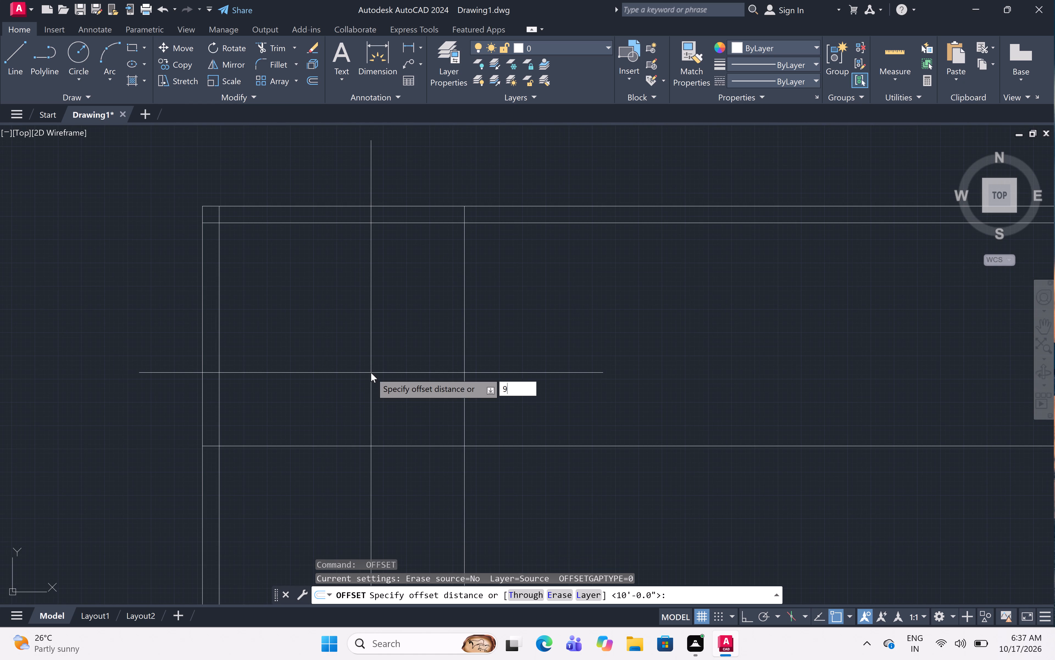
{"action": "key", "text": "shift+quotedbl"}
{"action": "key", "text": "space"}
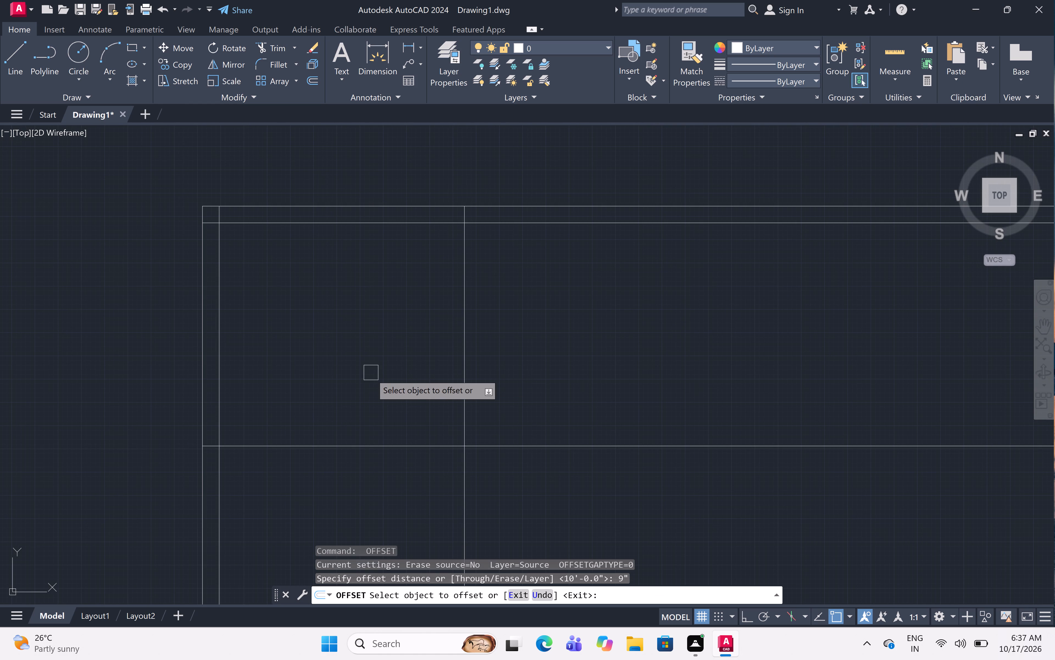
{"action": "left_click", "coordinate": [373, 449]}
{"action": "left_click", "coordinate": [365, 496]}
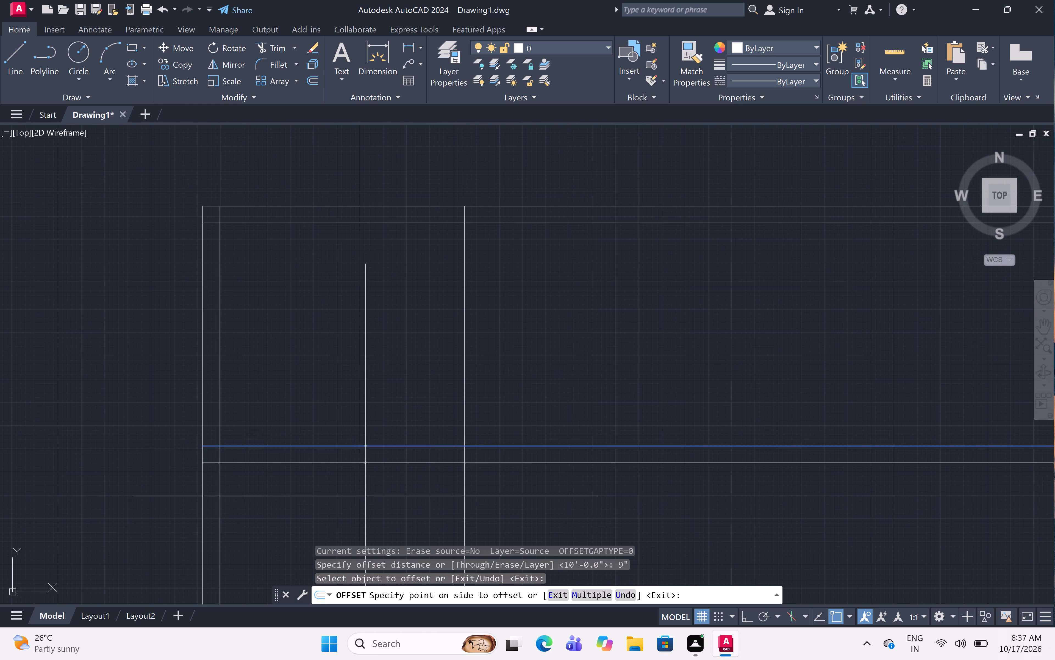
{"action": "key", "text": "space"}
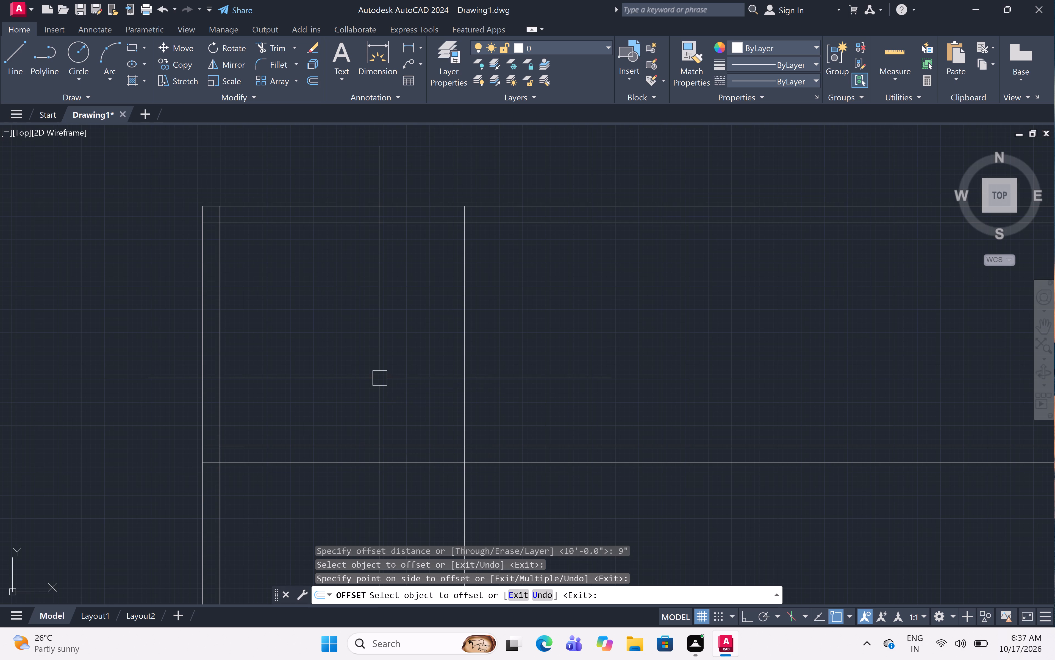
Offset the first room's right-hand vertical line 4.5" to the right to form the partition wall.
{"action": "key", "text": "space"}
{"action": "type", "text": "4"}
{"action": "type", "text": ".5"}
{"action": "key", "text": "shift+quotedbl"}
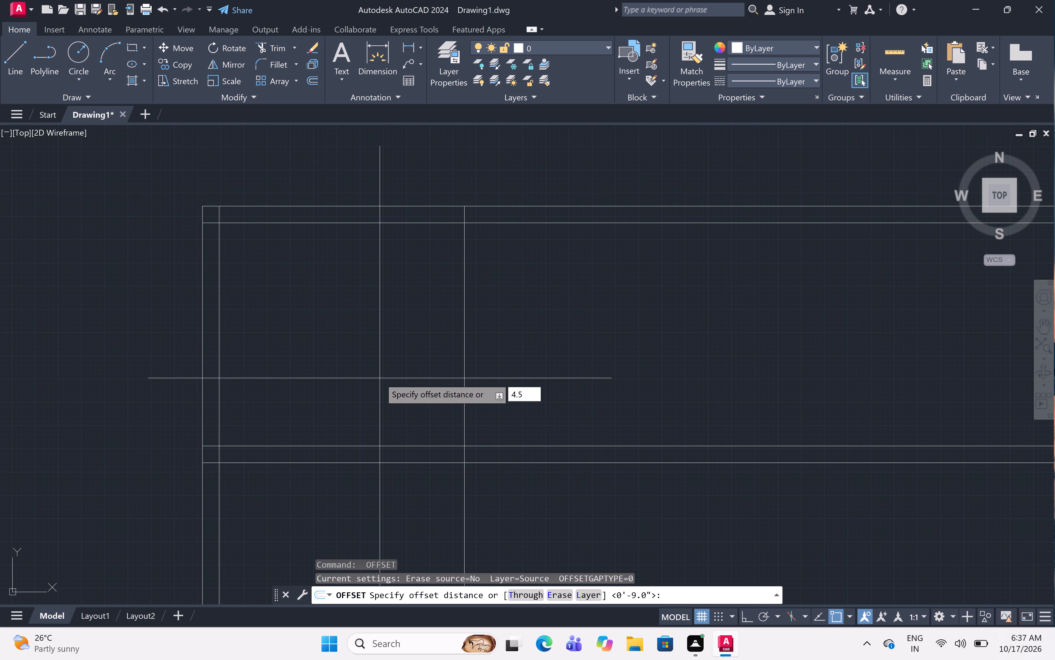
{"action": "key", "text": "space"}
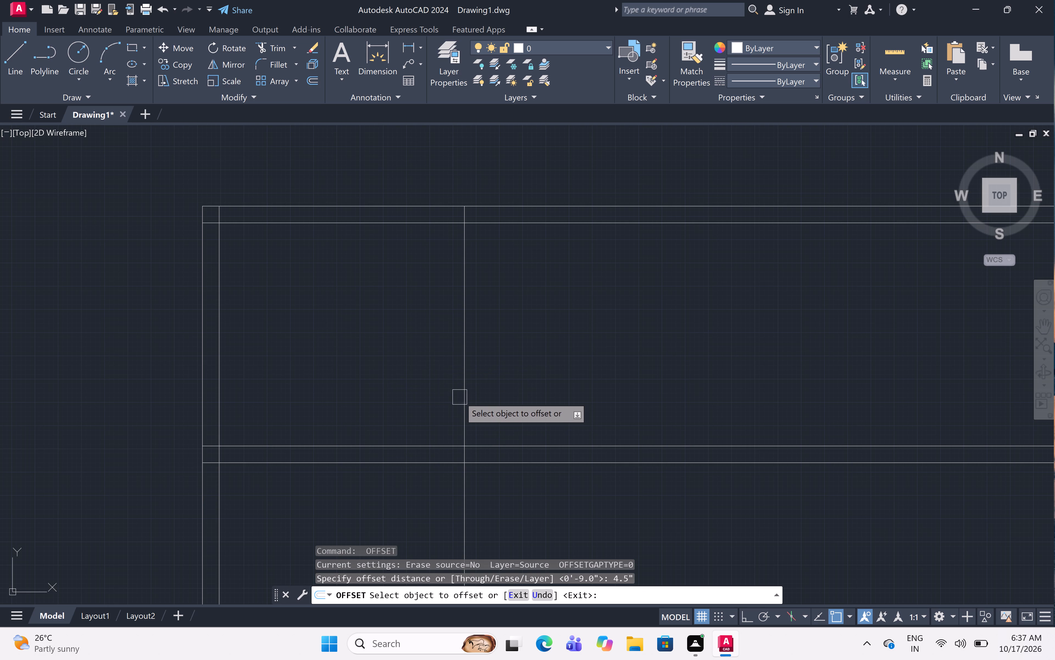
{"action": "left_click", "coordinate": [465, 400]}
{"action": "left_click", "coordinate": [492, 415]}
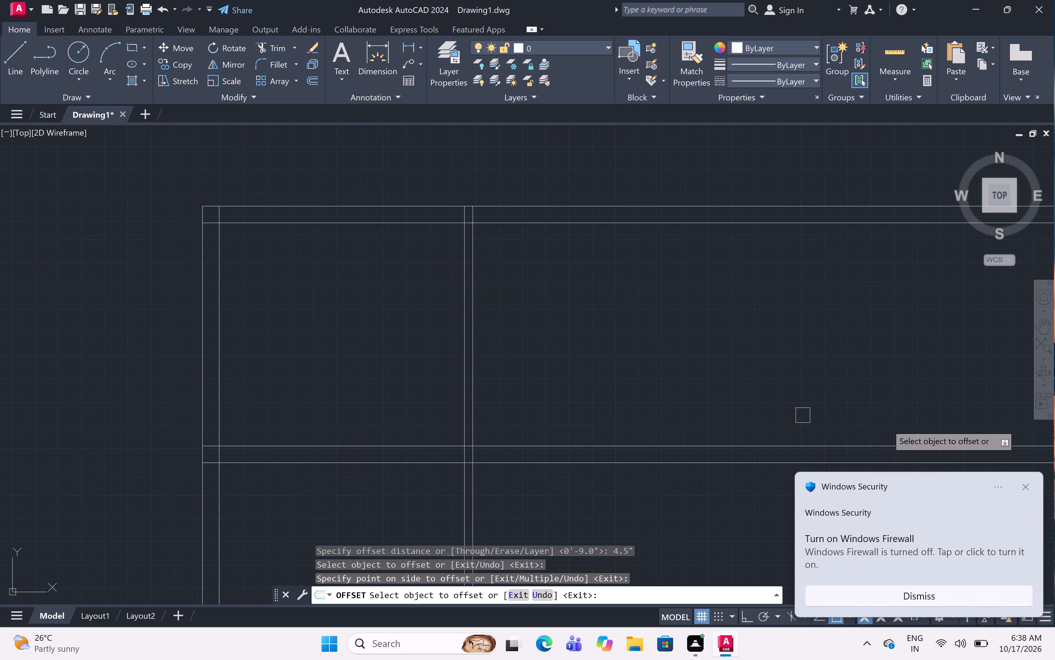
{"action": "left_click", "coordinate": [1024, 485]}
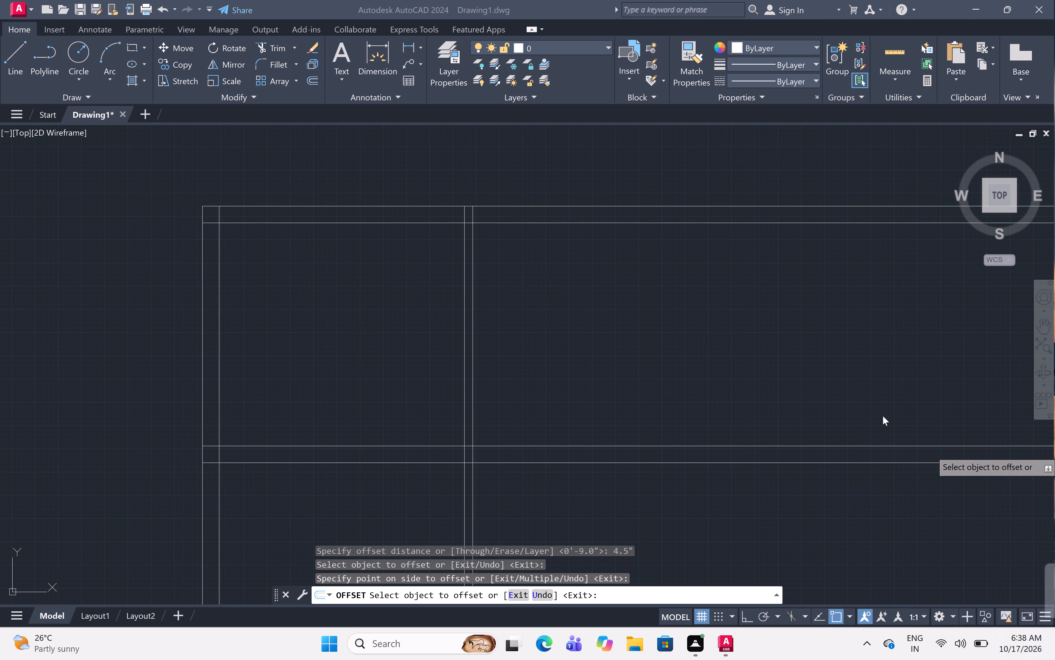
{"action": "key", "text": "Escape"}
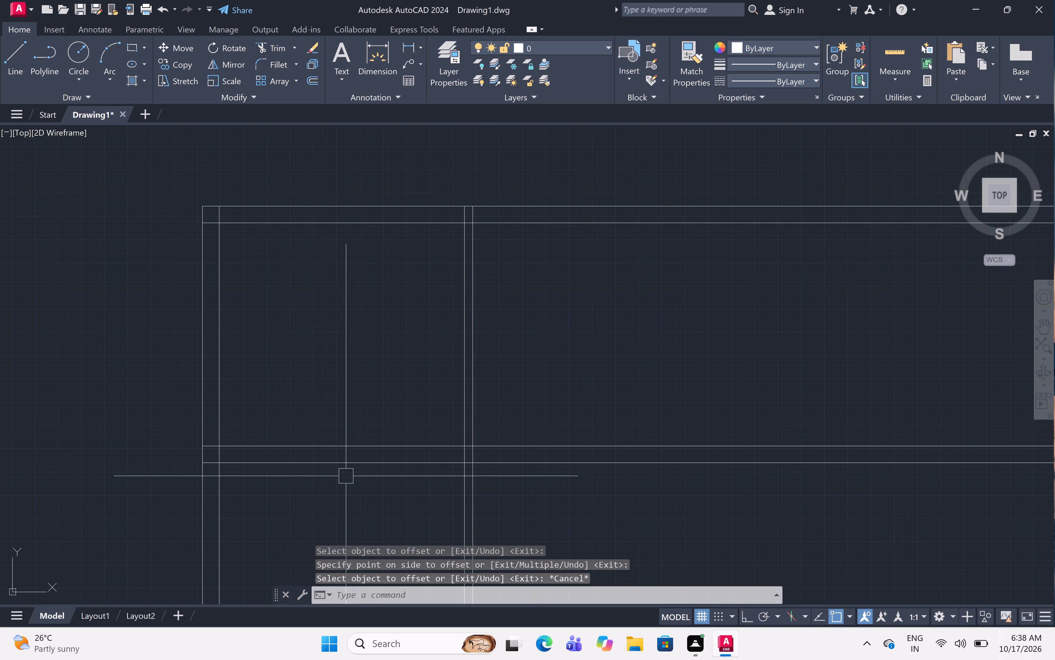
Offset the partition wall's right-hand line 7'6" to the right to mark the width of the adjoining room.
{"action": "scroll", "coordinate": [376, 422], "scroll_direction": "down", "scroll_amount": 1}
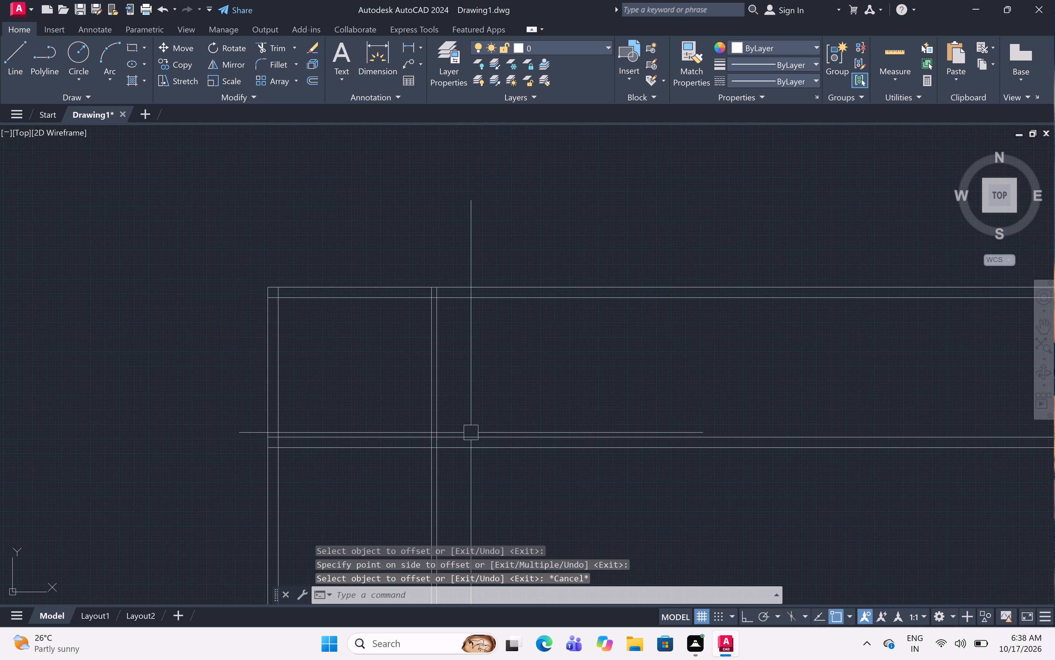
{"action": "middle_click_drag", "start_coordinate": [508, 430], "coordinate": [440, 410]}
{"action": "scroll", "coordinate": [444, 387], "scroll_direction": "up", "scroll_amount": 2}
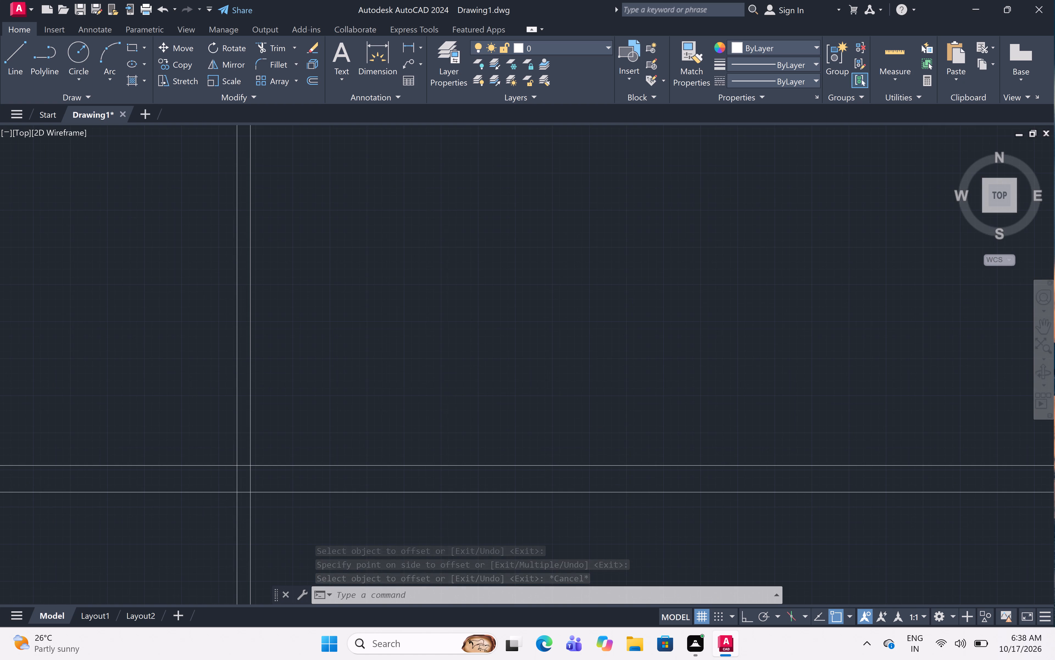
{"action": "scroll", "coordinate": [445, 386], "scroll_direction": "down", "scroll_amount": 1}
{"action": "middle_click_drag", "start_coordinate": [446, 368], "coordinate": [450, 387]}
{"action": "key", "text": "Escape"}
{"action": "type", "text": "off"}
{"action": "key", "text": "space"}
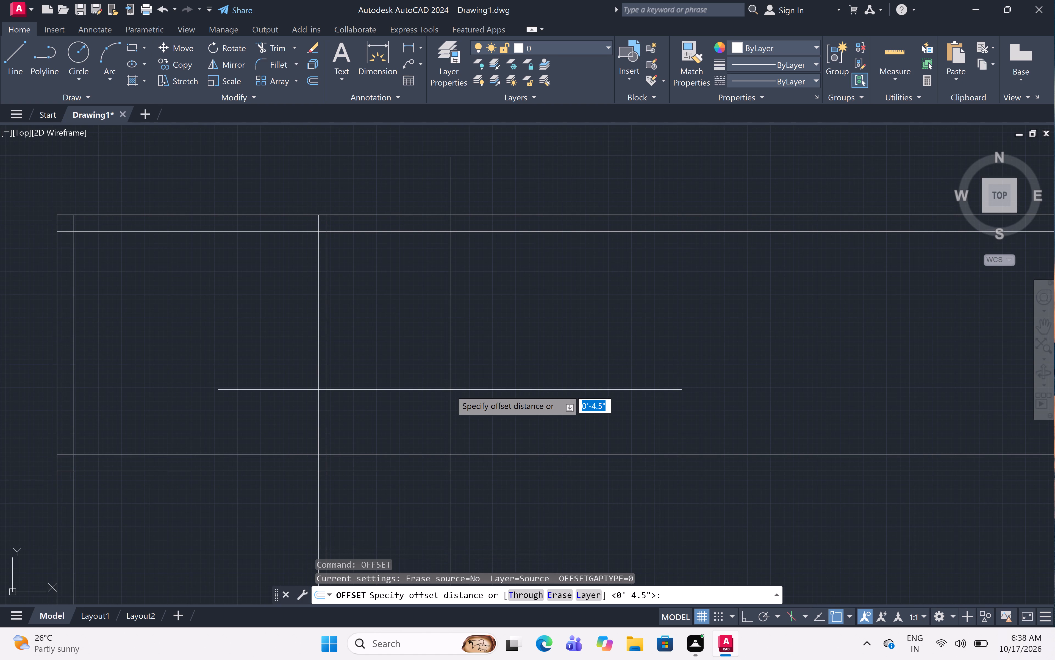
{"action": "type", "text": "7'6\""}
{"action": "key", "text": "space"}
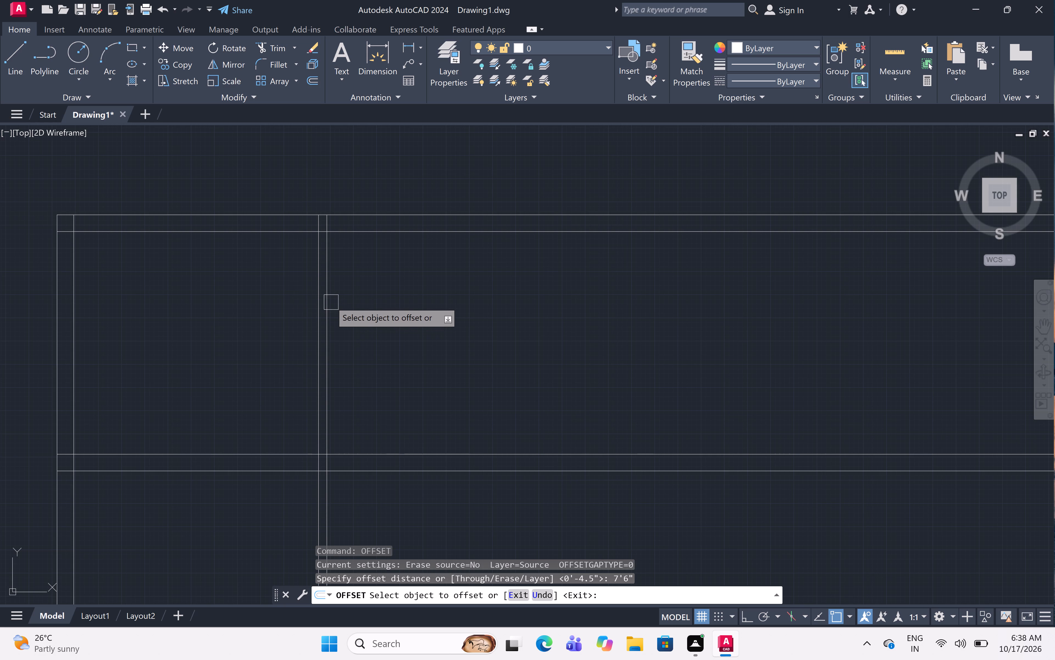
{"action": "left_click", "coordinate": [329, 301]}
{"action": "left_click", "coordinate": [577, 296]}
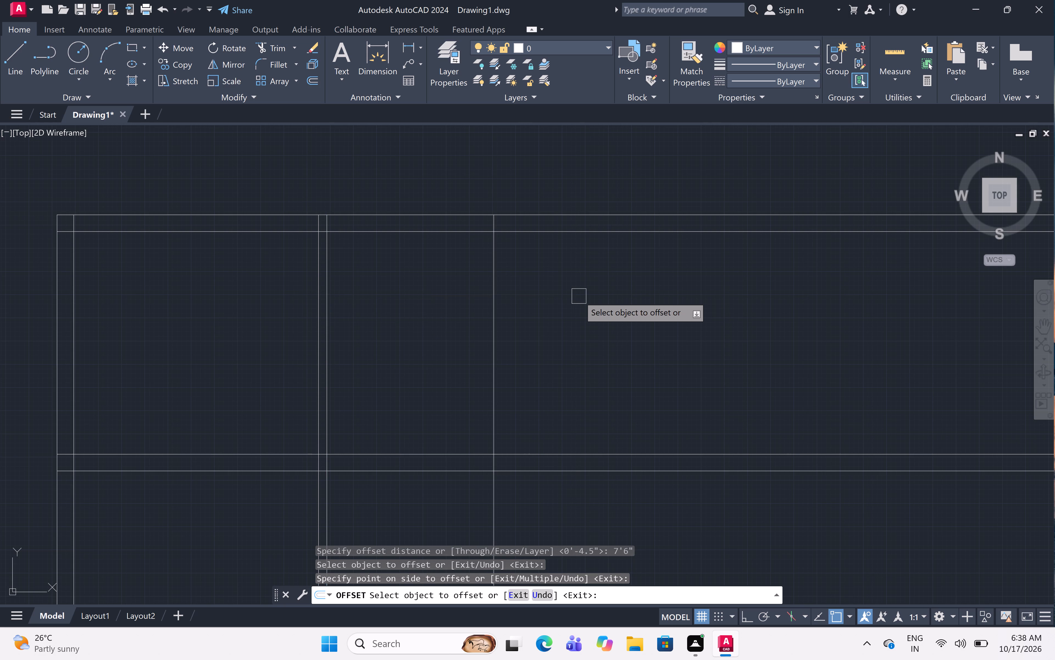
Offset the top wall's inner line 7' downward to mark the depth of the adjoining room.
{"action": "key", "text": "space"}
{"action": "key", "text": "space"}
{"action": "type", "text": "7"}
{"action": "type", "text": "'"}
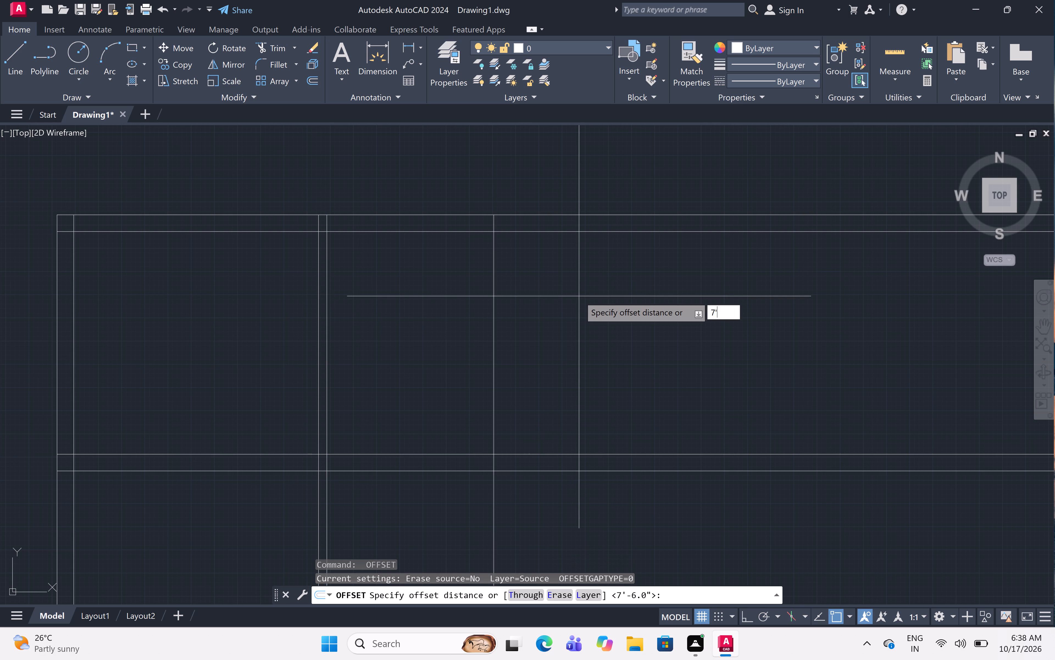
{"action": "key", "text": "space"}
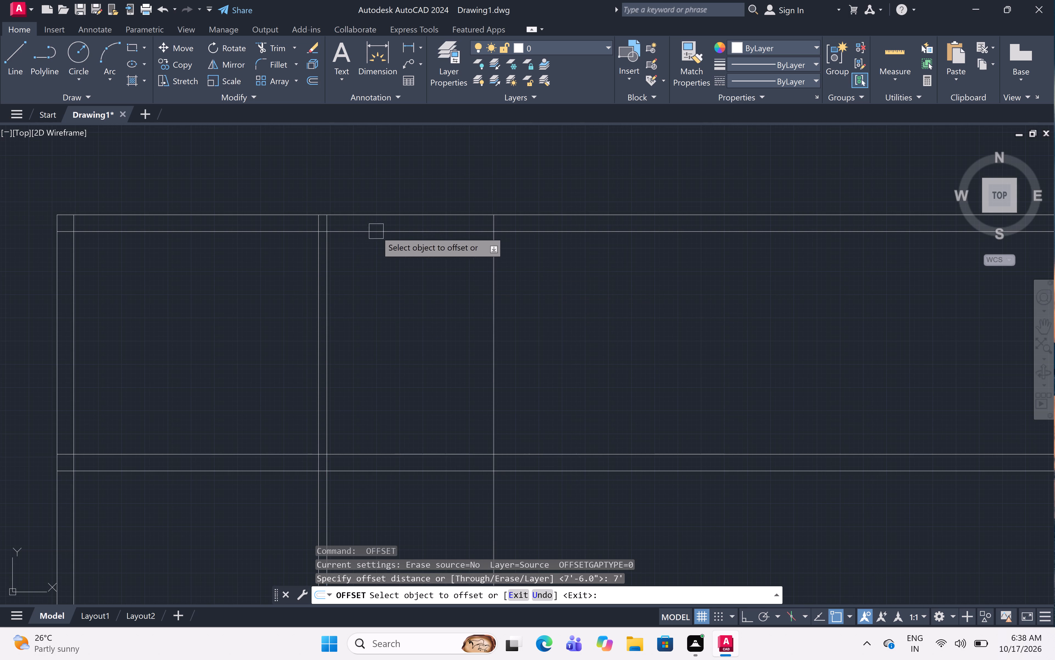
{"action": "left_click", "coordinate": [376, 231]}
{"action": "left_click", "coordinate": [412, 353]}
{"action": "key", "text": "space"}
Offset the adjoining room's lower line 4.5" downward and its right-hand vertical line 4.5" to the right to form partition walls.
{"action": "key", "text": "space"}
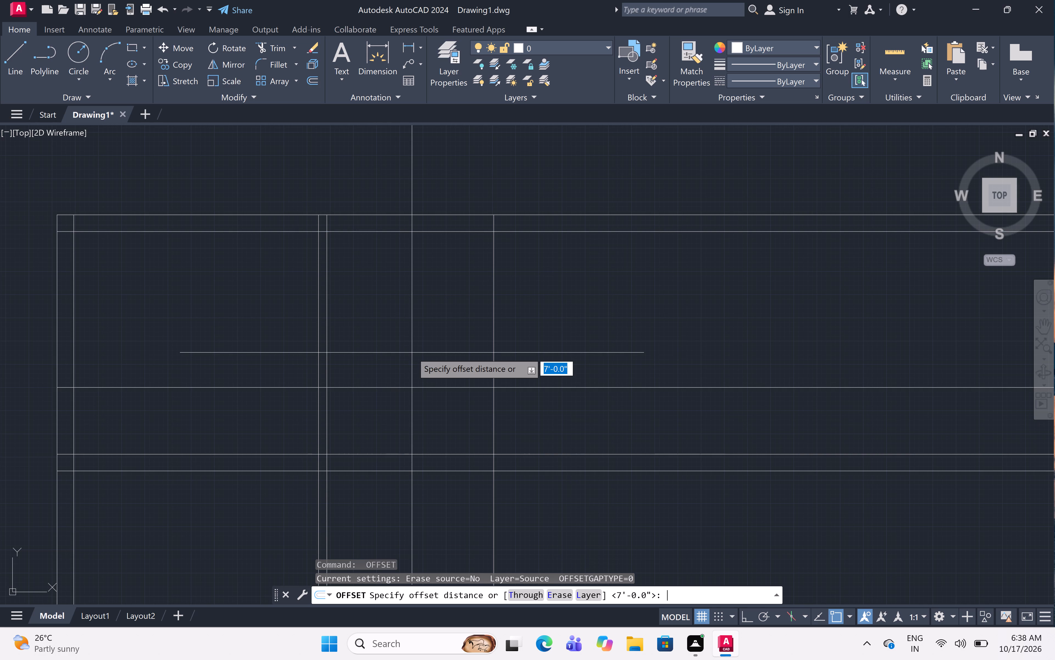
{"action": "type", "text": "4.5"}
{"action": "type", "text": "\""}
{"action": "key", "text": "space"}
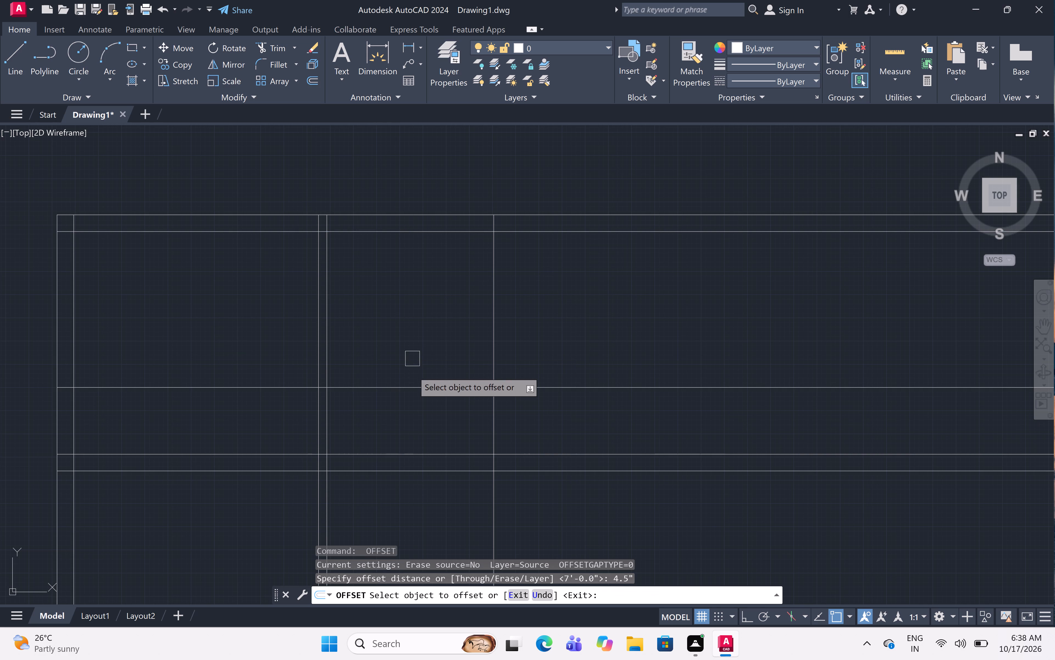
{"action": "left_click", "coordinate": [420, 388]}
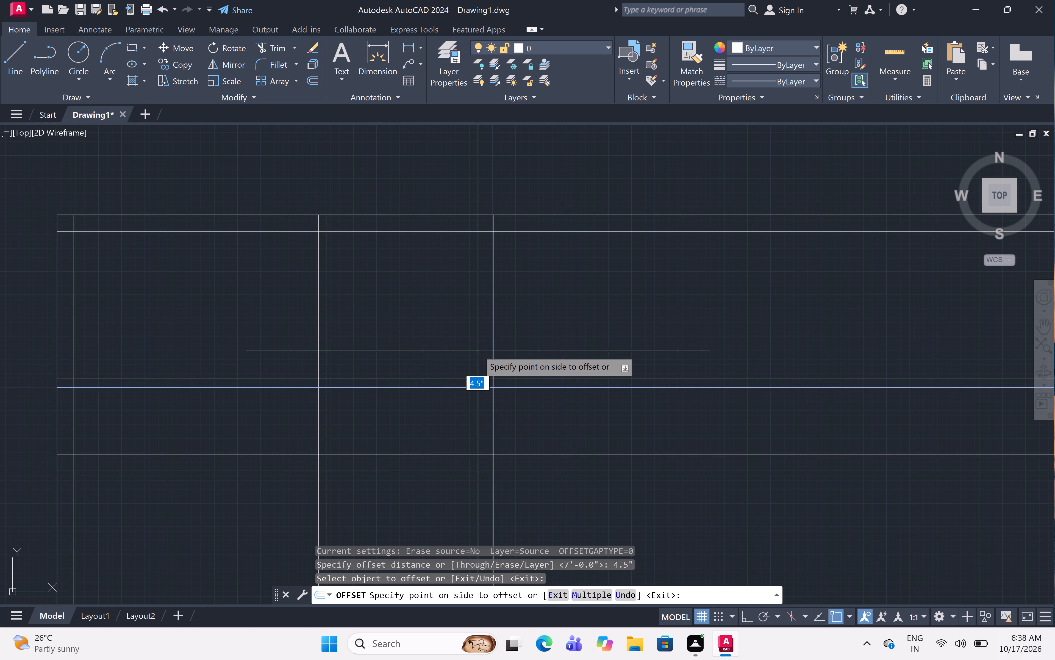
{"action": "left_click", "coordinate": [449, 428]}
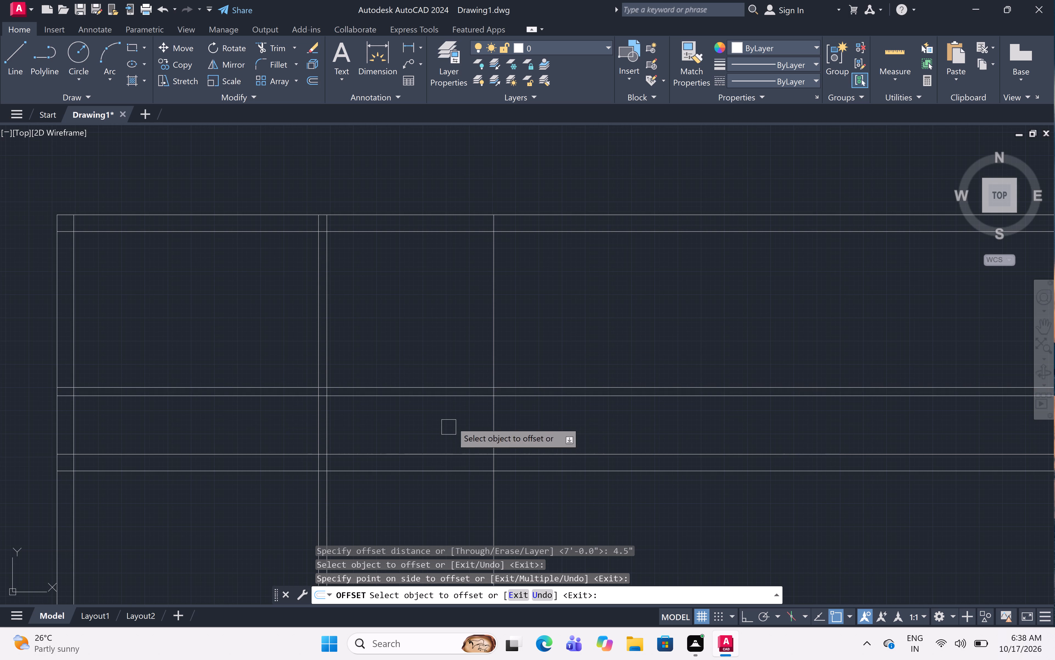
{"action": "left_click", "coordinate": [495, 354]}
{"action": "left_click", "coordinate": [580, 363]}
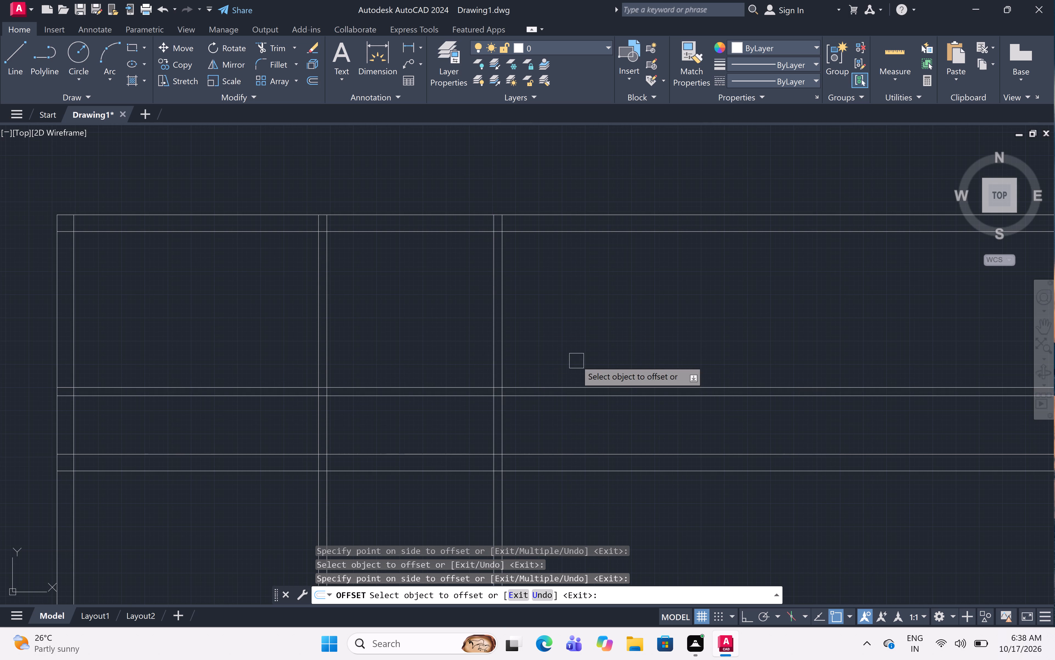
{"action": "key", "text": "space"}
Offset the second vertical partition's right-hand line 4' to the right to mark the width of the third room.
{"action": "key", "text": "space"}
{"action": "key", "text": "4"}
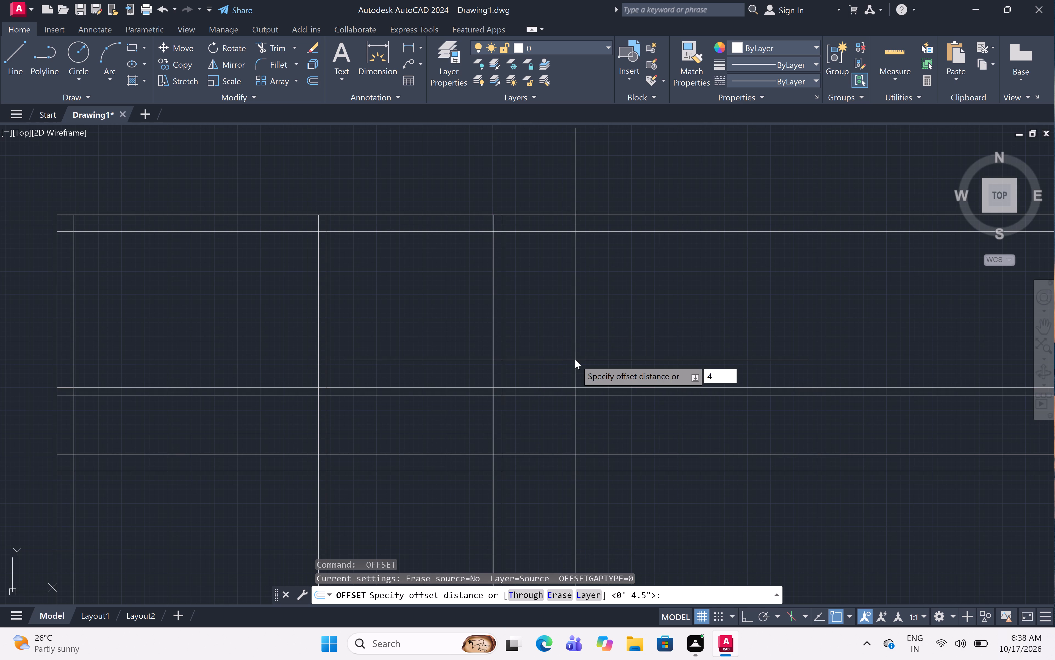
{"action": "key", "text": "apostrophe"}
{"action": "key", "text": "space"}
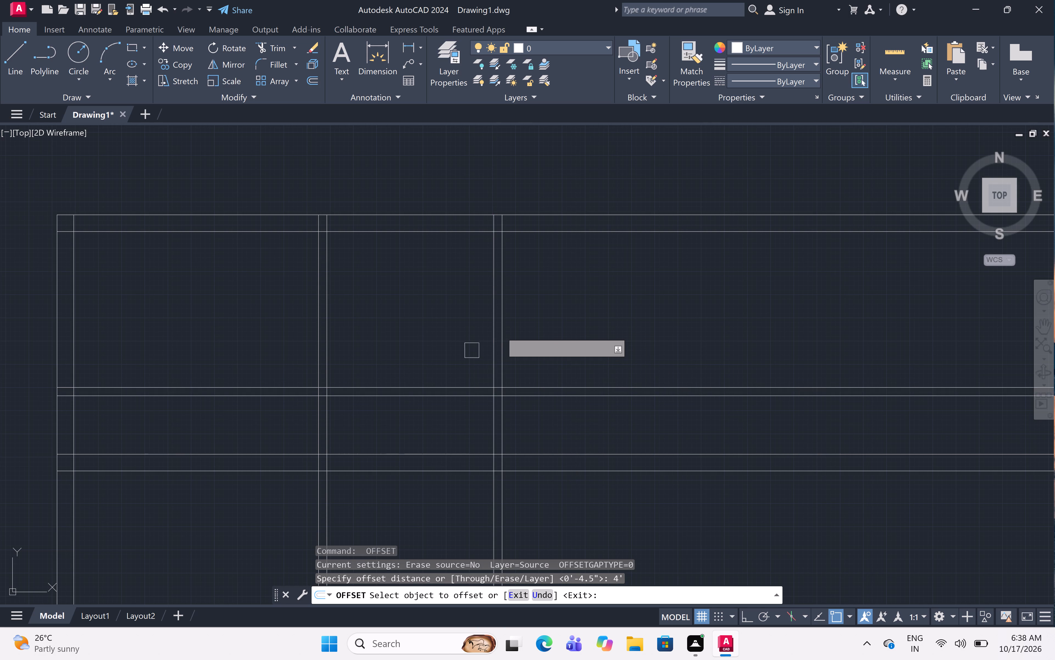
{"action": "left_click", "coordinate": [503, 333]}
{"action": "left_click", "coordinate": [653, 309]}
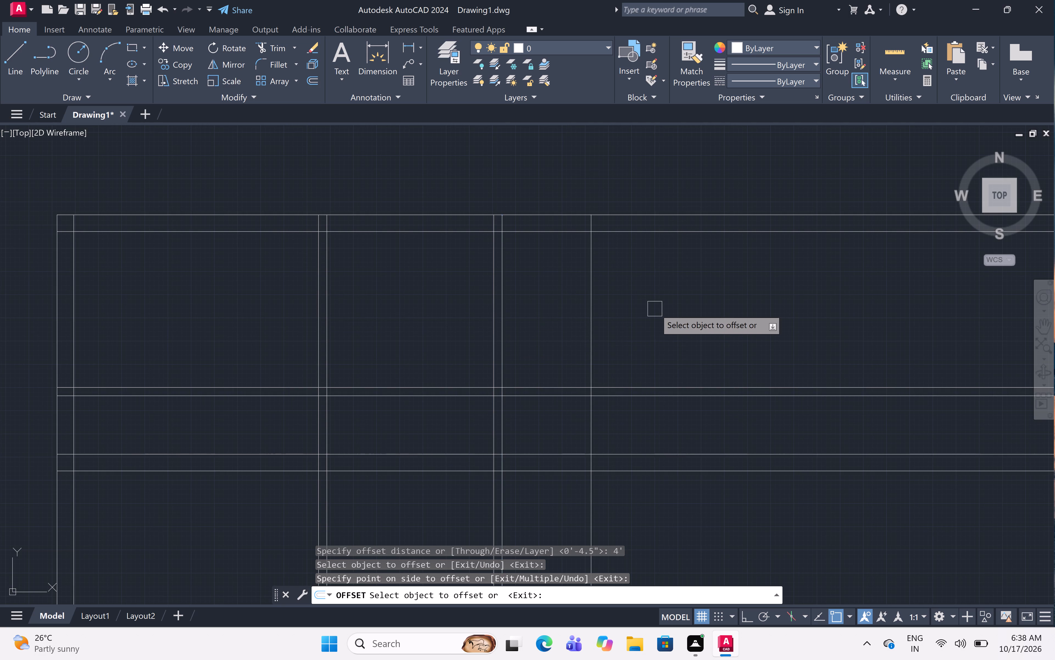
{"action": "key", "text": "space"}
Offset the third room's right-hand line 9" to the right to give the outer wall its thickness.
{"action": "key", "text": "space"}
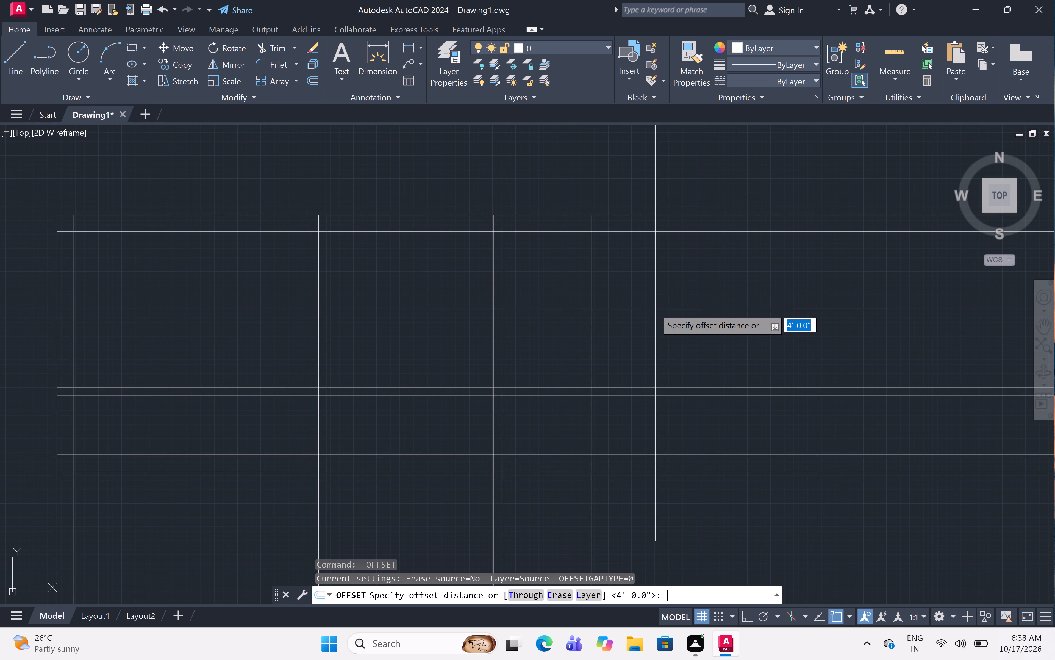
{"action": "key", "text": "9"}
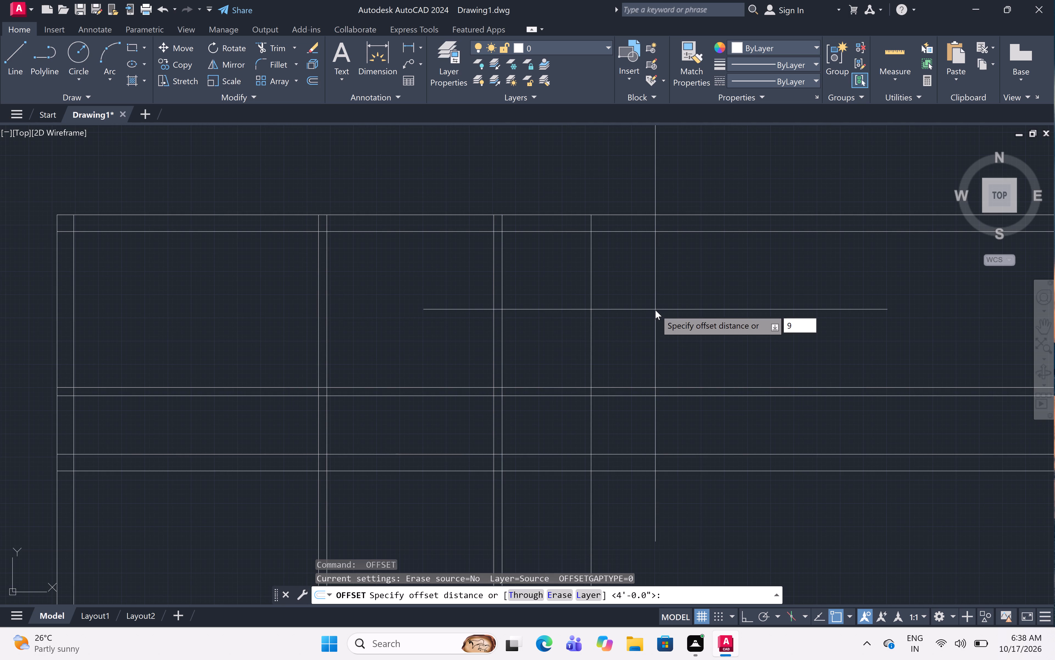
{"action": "key", "text": "shift+quotedbl"}
{"action": "key", "text": "space"}
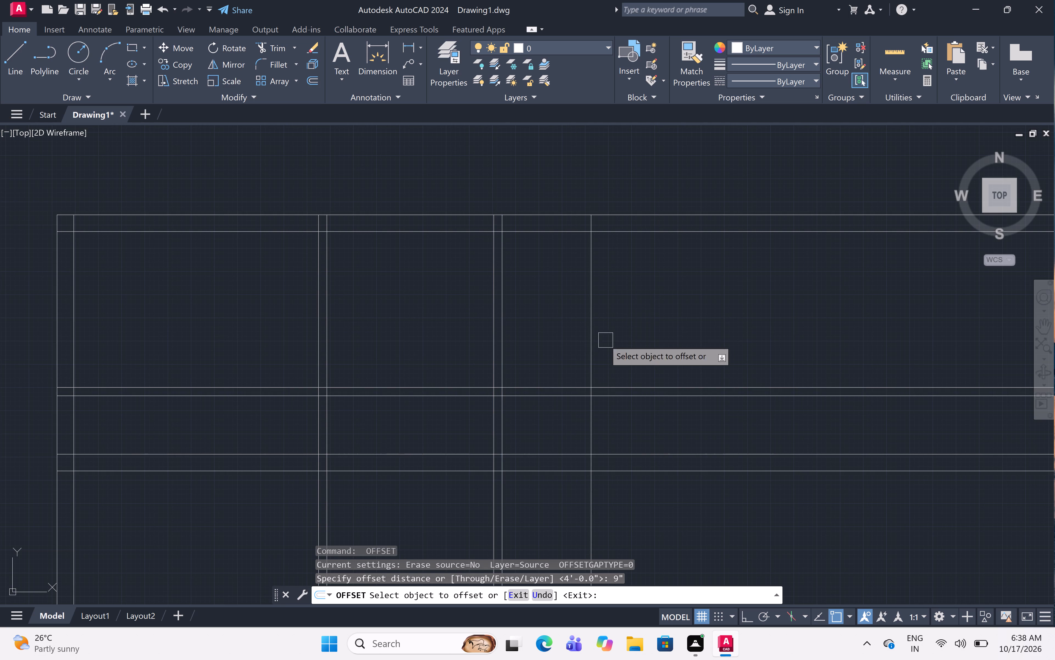
{"action": "left_click_drag", "start_coordinate": [594, 320], "coordinate": [600, 321]}
{"action": "left_click", "coordinate": [679, 312]}
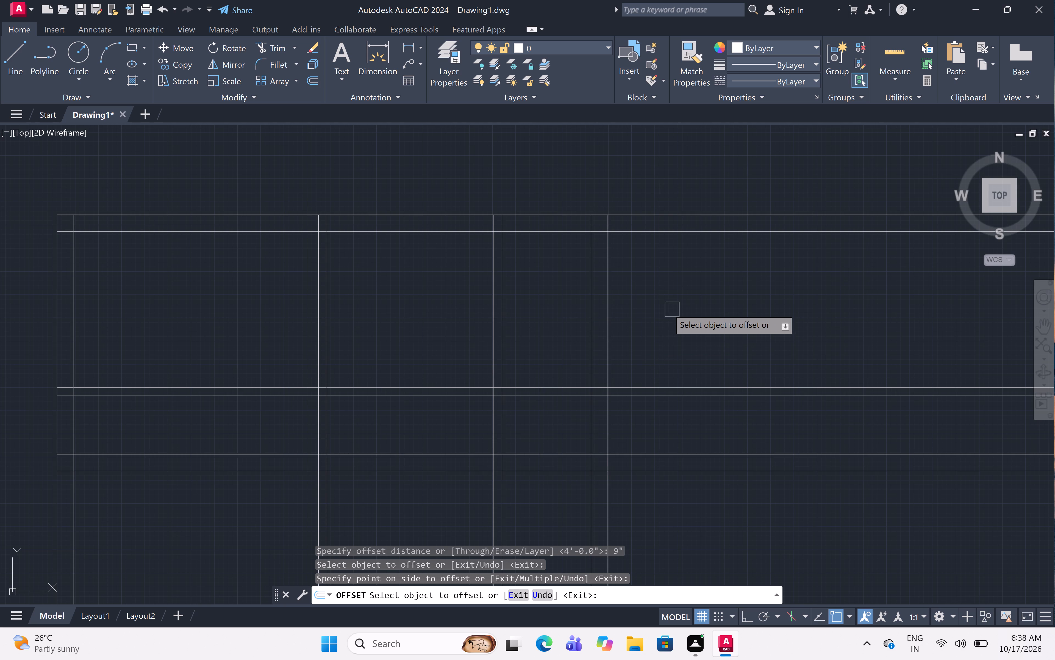
{"action": "scroll", "coordinate": [646, 287], "scroll_direction": "down", "scroll_amount": 2}
{"action": "scroll", "coordinate": [646, 335], "scroll_direction": "up", "scroll_amount": 3}
{"action": "scroll", "coordinate": [646, 334], "scroll_direction": "down", "scroll_amount": 2}
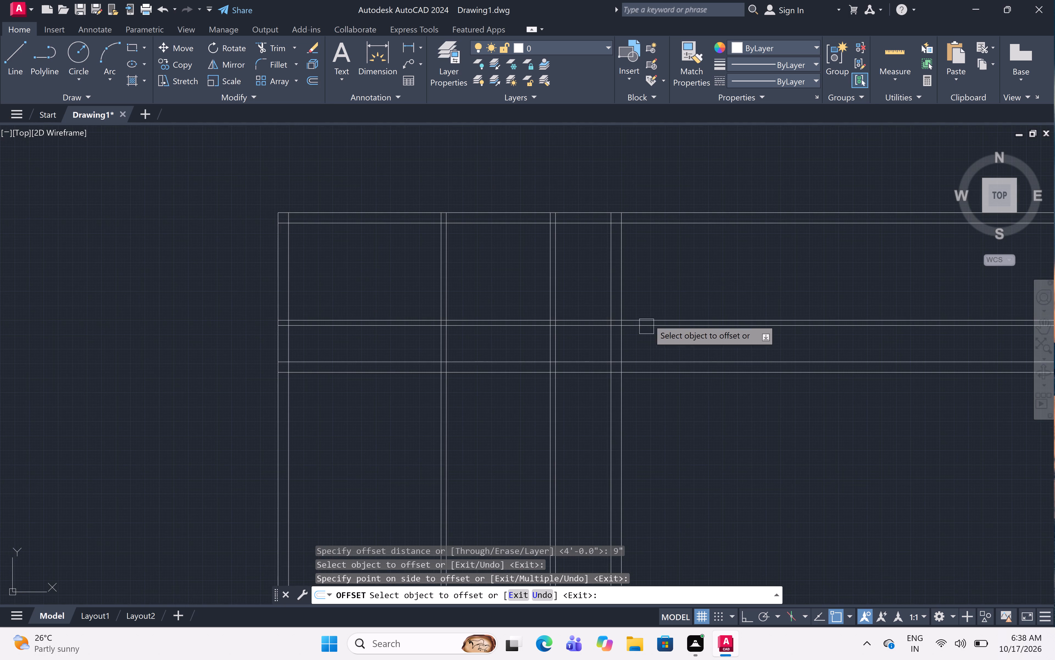
{"action": "key", "text": "Escape"}
Trim all horizontal wall lines that extend to the right beyond the right outer wall.
{"action": "key", "text": "t"}
{"action": "key", "text": "r"}
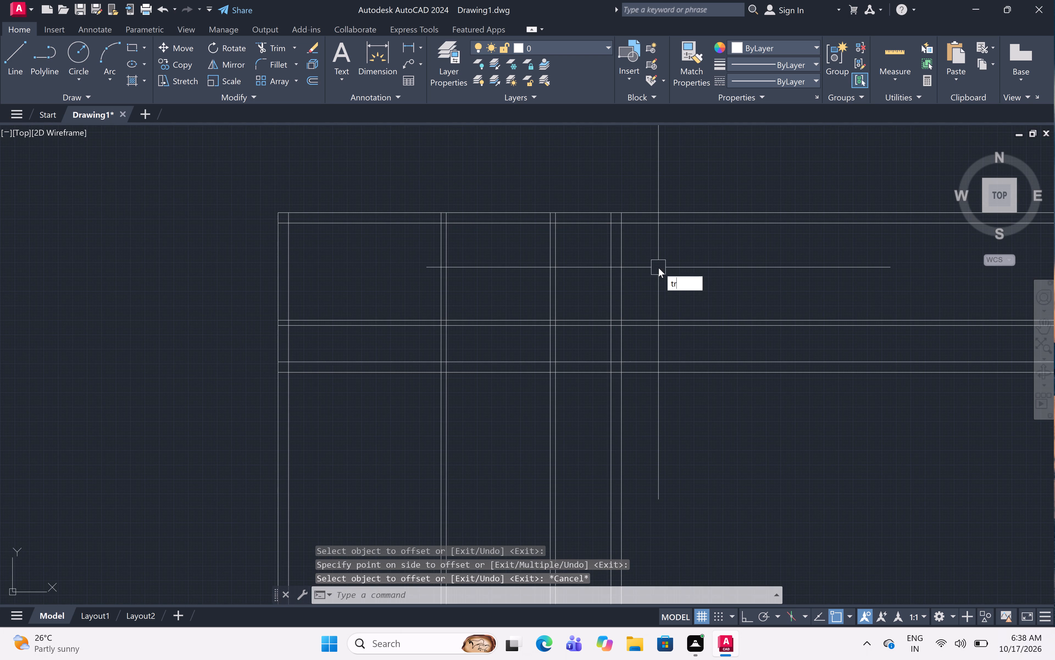
{"action": "key", "text": "space"}
{"action": "left_click", "coordinate": [670, 181]}
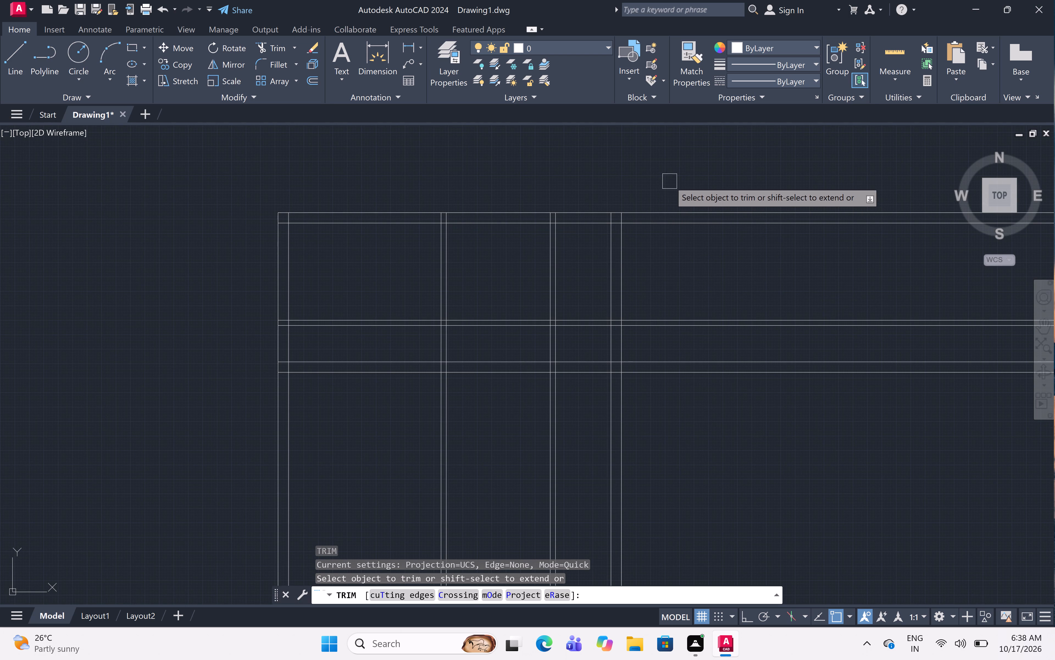
{"action": "left_click_drag", "start_coordinate": [742, 545], "coordinate": [740, 540]}
{"action": "scroll", "coordinate": [737, 371], "scroll_direction": "down", "scroll_amount": 2}
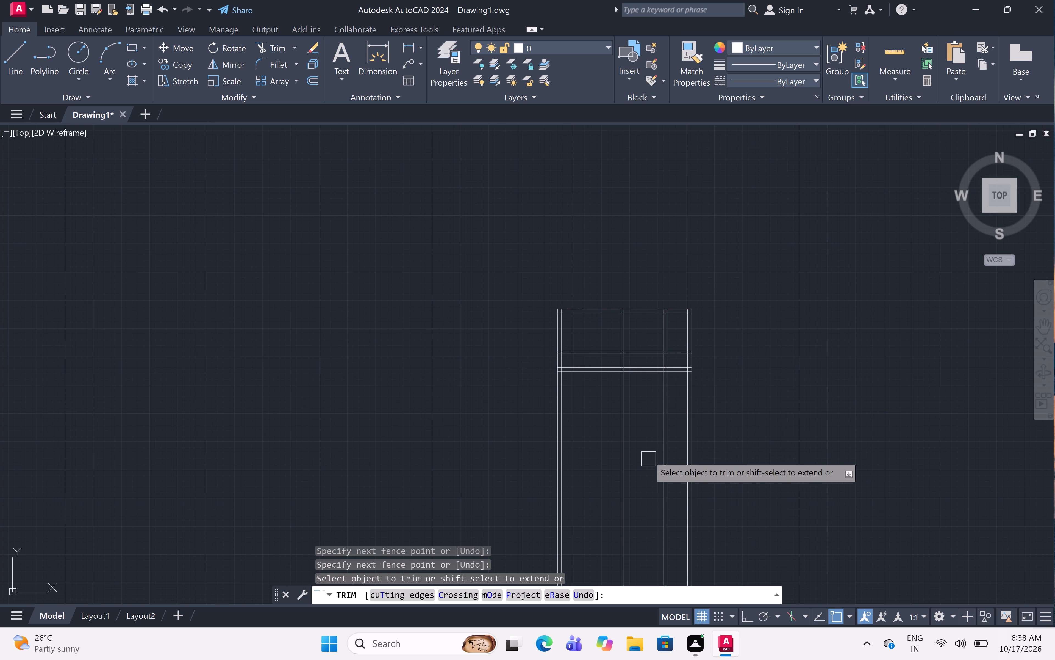
Trim the first room's 9" lower wall lines away from the first vertical partition through to the right outer wall.
{"action": "scroll", "coordinate": [657, 392], "scroll_direction": "up", "scroll_amount": 3}
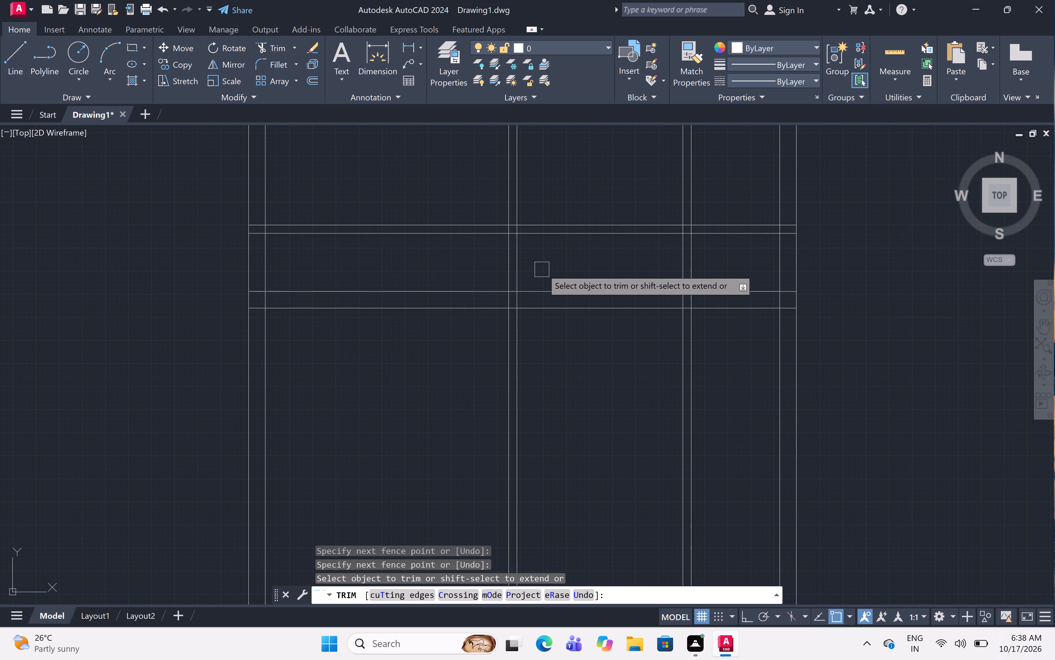
{"action": "left_click", "coordinate": [569, 262]}
{"action": "left_click", "coordinate": [572, 383]}
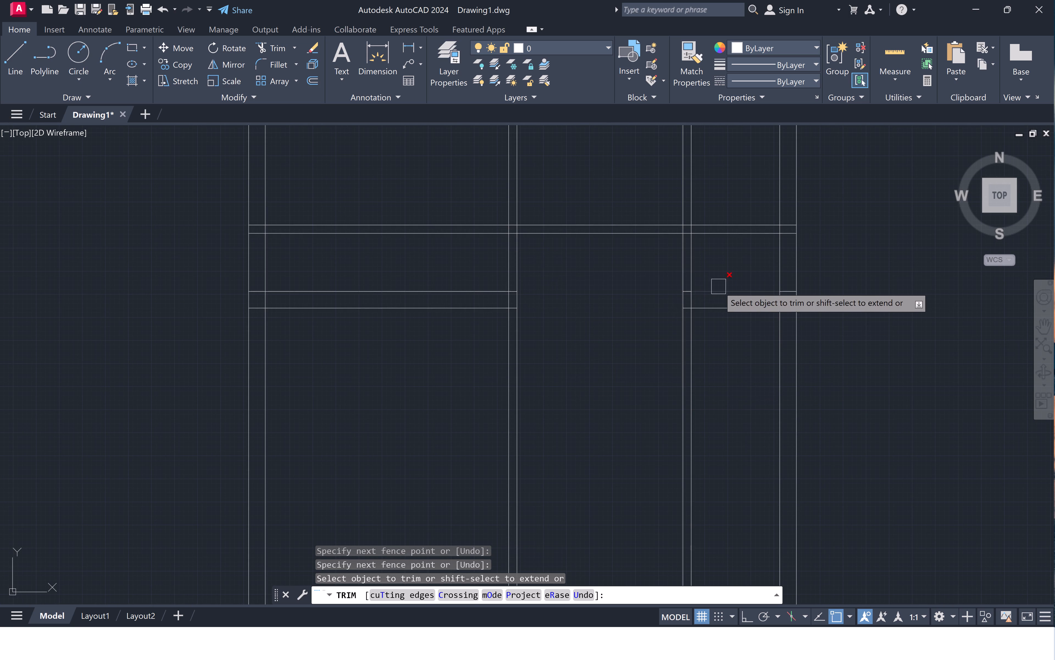
{"action": "left_click", "coordinate": [726, 277]}
{"action": "left_click", "coordinate": [720, 356]}
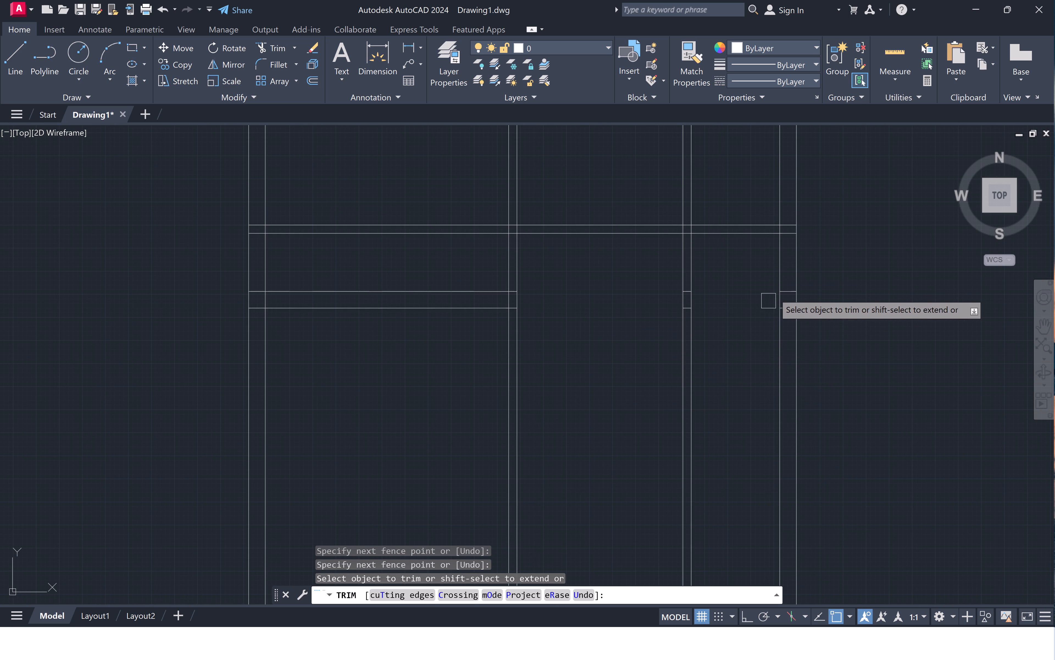
{"action": "scroll", "coordinate": [784, 294], "scroll_direction": "up", "scroll_amount": 4}
{"action": "left_click", "coordinate": [790, 253]}
{"action": "left_click", "coordinate": [816, 439]}
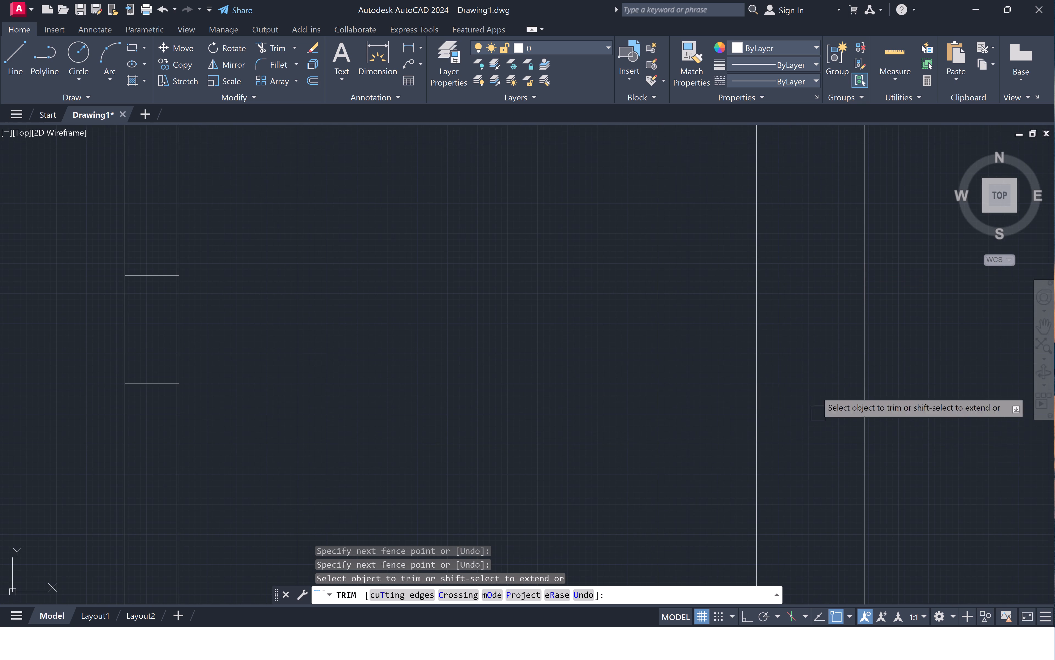
Trim away the second vertical partition below the 4.5" horizontal partition, including the leftover 9" wall segments inside it.
{"action": "scroll", "coordinate": [816, 391], "scroll_direction": "down", "scroll_amount": 7}
{"action": "scroll", "coordinate": [717, 343], "scroll_direction": "up", "scroll_amount": 2}
{"action": "left_click", "coordinate": [756, 321]}
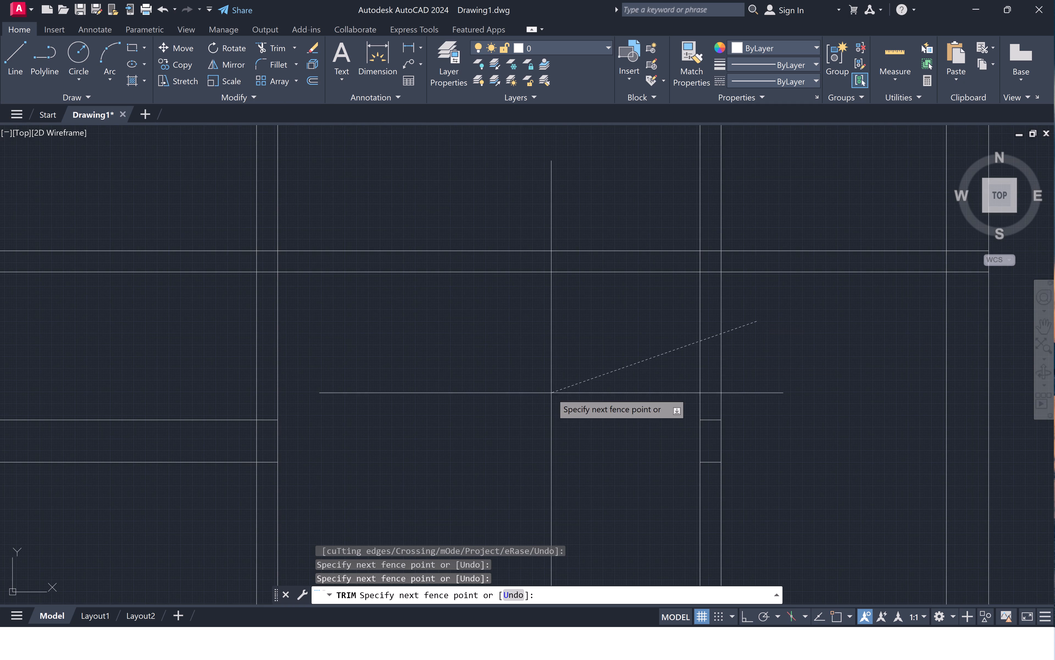
{"action": "left_click", "coordinate": [551, 392]}
{"action": "scroll", "coordinate": [746, 341], "scroll_direction": "down", "scroll_amount": 5}
{"action": "scroll", "coordinate": [758, 370], "scroll_direction": "up", "scroll_amount": 3}
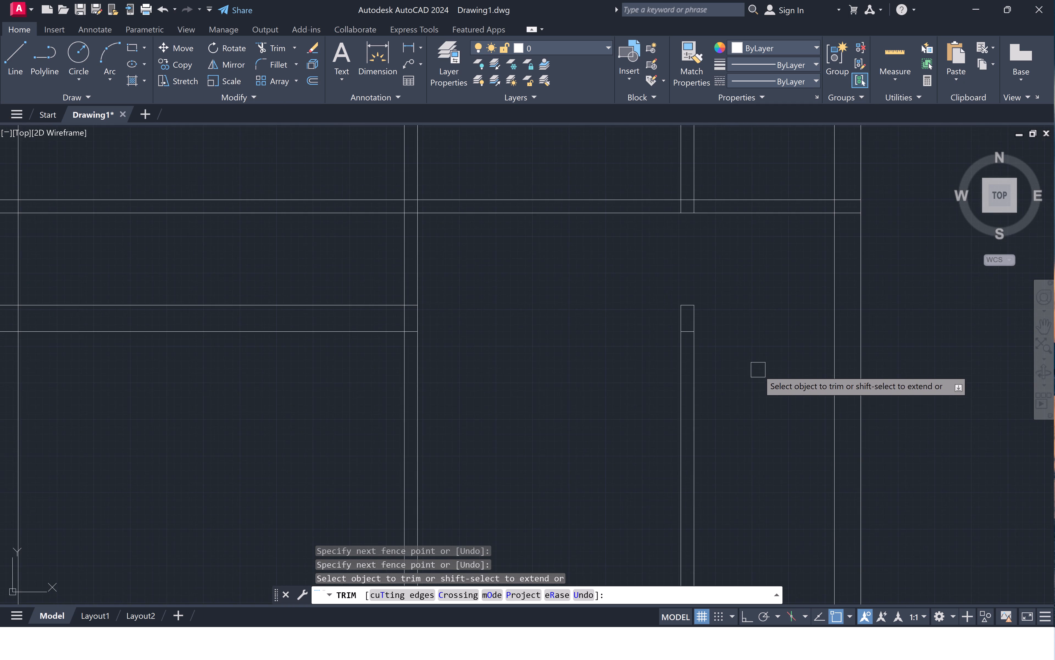
{"action": "left_click", "coordinate": [757, 367]}
{"action": "left_click", "coordinate": [584, 434]}
{"action": "scroll", "coordinate": [704, 319], "scroll_direction": "up", "scroll_amount": 2}
{"action": "left_click", "coordinate": [706, 315]}
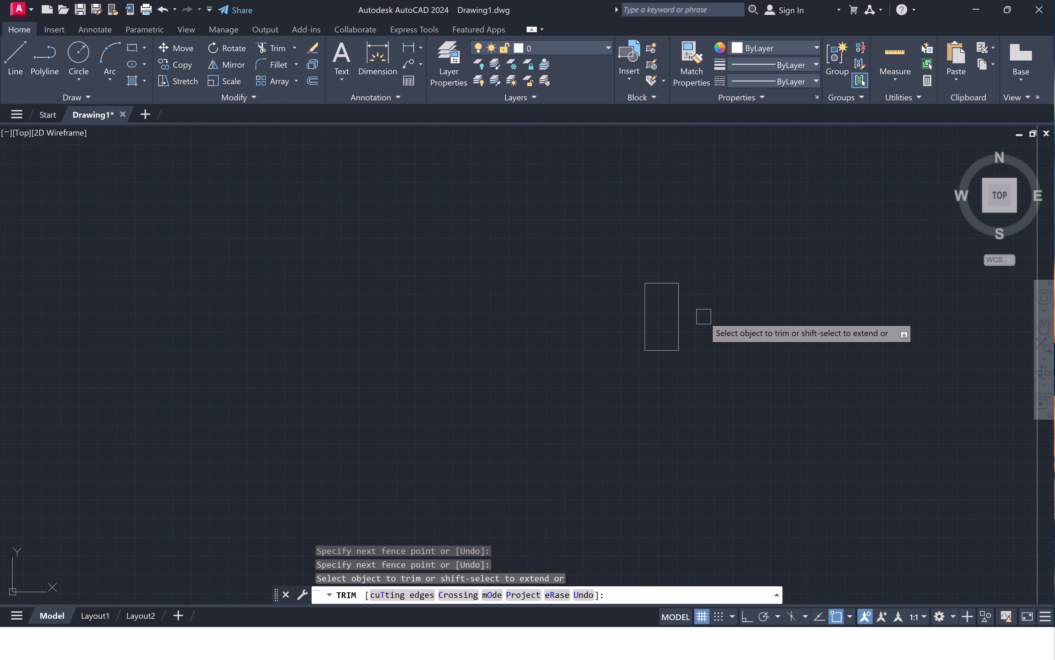
{"action": "left_click", "coordinate": [607, 340]}
{"action": "left_click", "coordinate": [663, 262]}
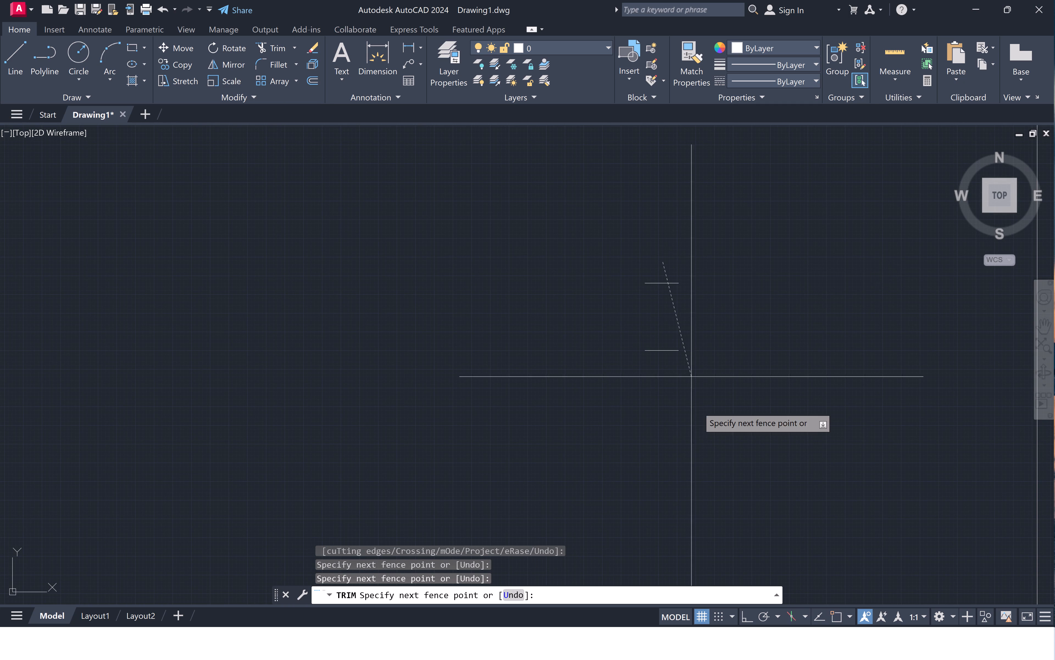
{"action": "left_click", "coordinate": [676, 394]}
{"action": "scroll", "coordinate": [676, 394], "scroll_direction": "down", "scroll_amount": 5}
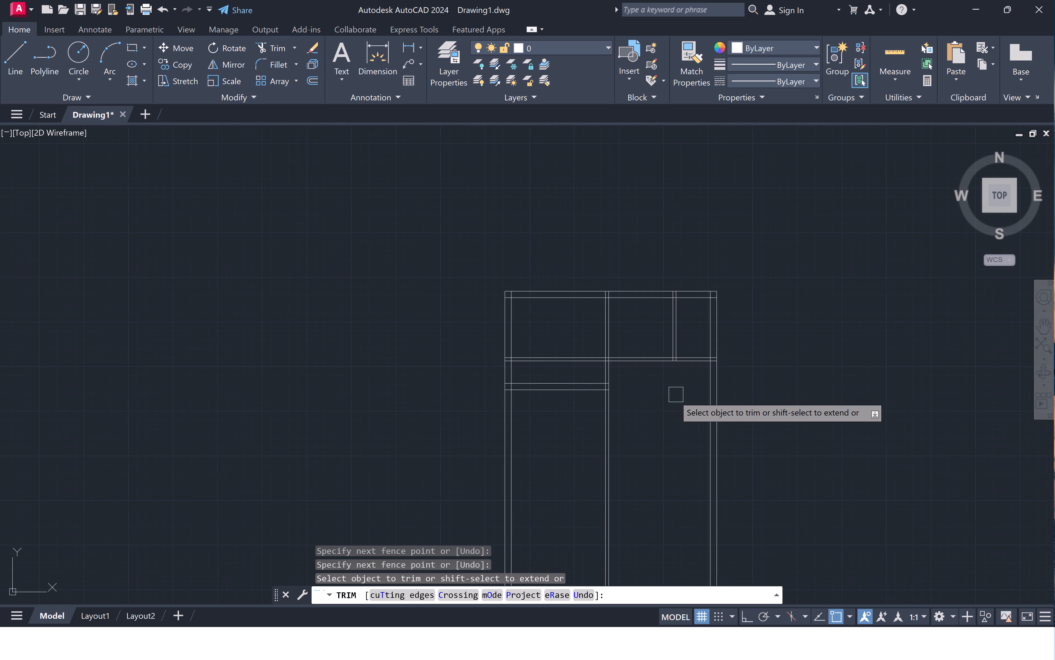
Trim the 4.5" horizontal partition lines out of the first room, including the short pieces inside the left outer wall.
{"action": "scroll", "coordinate": [629, 324], "scroll_direction": "up", "scroll_amount": 3}
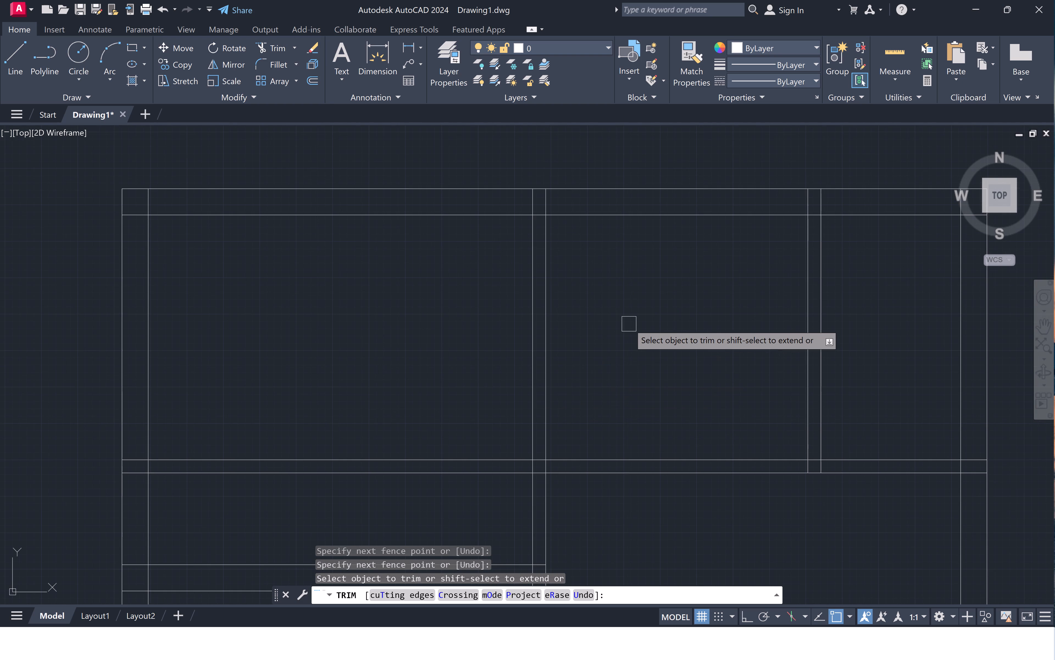
{"action": "scroll", "coordinate": [653, 400], "scroll_direction": "down", "scroll_amount": 2}
{"action": "scroll", "coordinate": [743, 521], "scroll_direction": "up", "scroll_amount": 3}
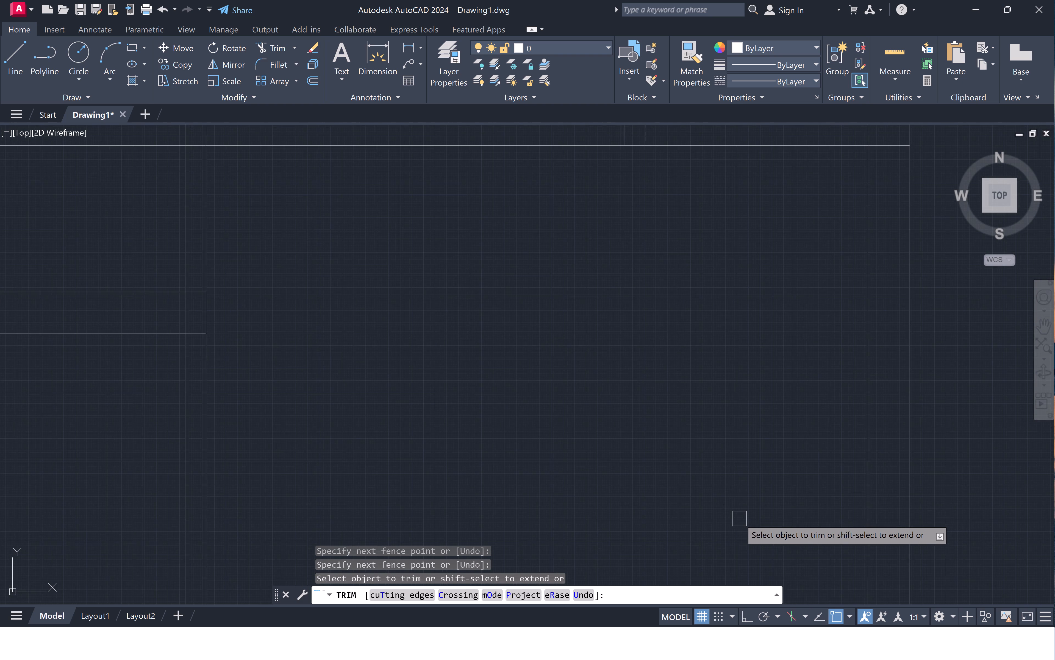
{"action": "scroll", "coordinate": [739, 519], "scroll_direction": "down", "scroll_amount": 1}
{"action": "left_click", "coordinate": [271, 214]}
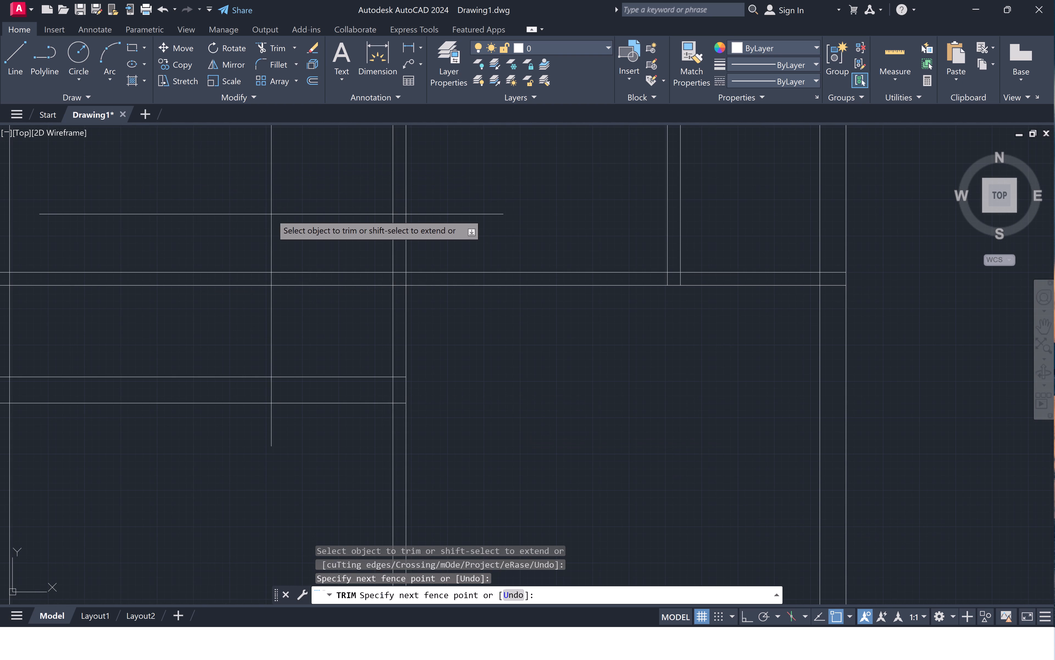
{"action": "left_click", "coordinate": [272, 310]}
{"action": "scroll", "coordinate": [270, 302], "scroll_direction": "down", "scroll_amount": 1}
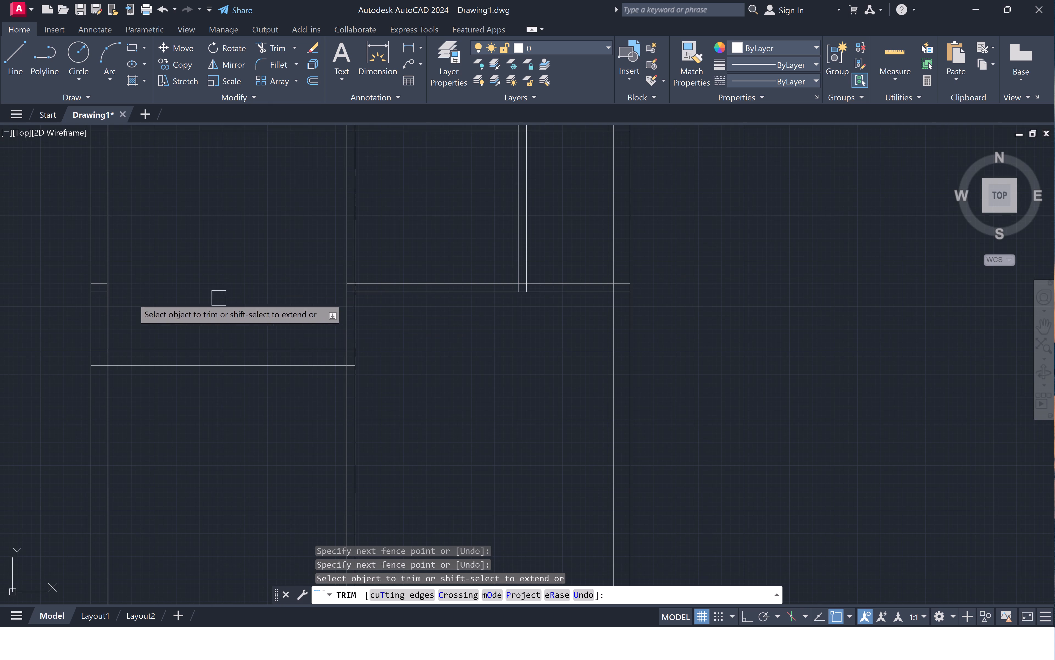
{"action": "scroll", "coordinate": [82, 279], "scroll_direction": "up", "scroll_amount": 3}
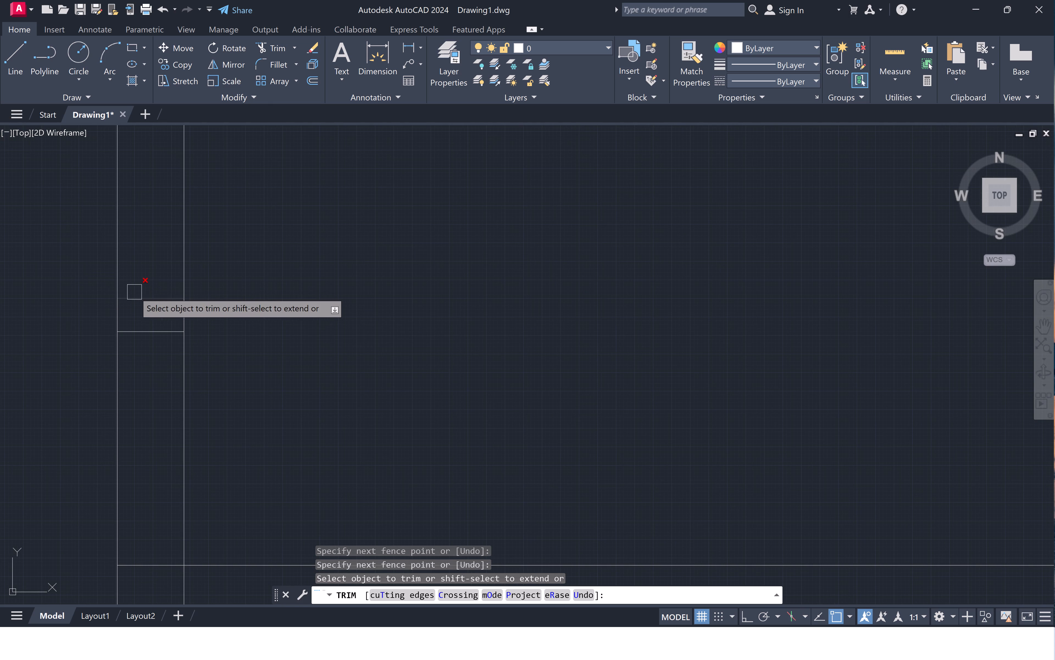
{"action": "left_click", "coordinate": [143, 287]}
{"action": "left_click", "coordinate": [151, 339]}
{"action": "scroll", "coordinate": [145, 336], "scroll_direction": "down", "scroll_amount": 6}
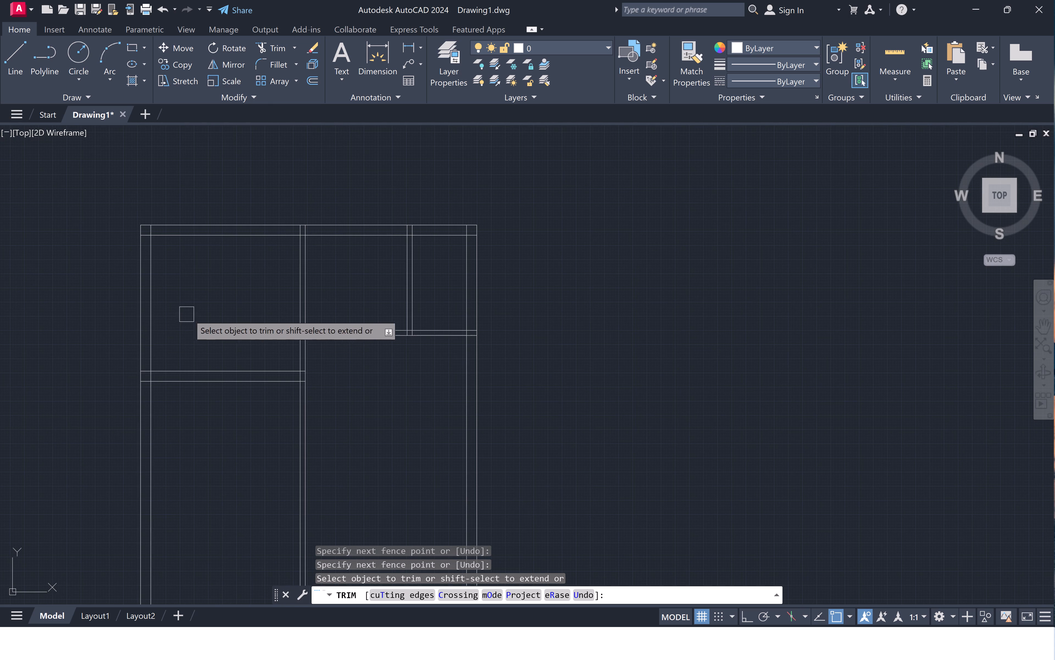
{"action": "middle_click_drag", "start_coordinate": [349, 418], "coordinate": [465, 409]}
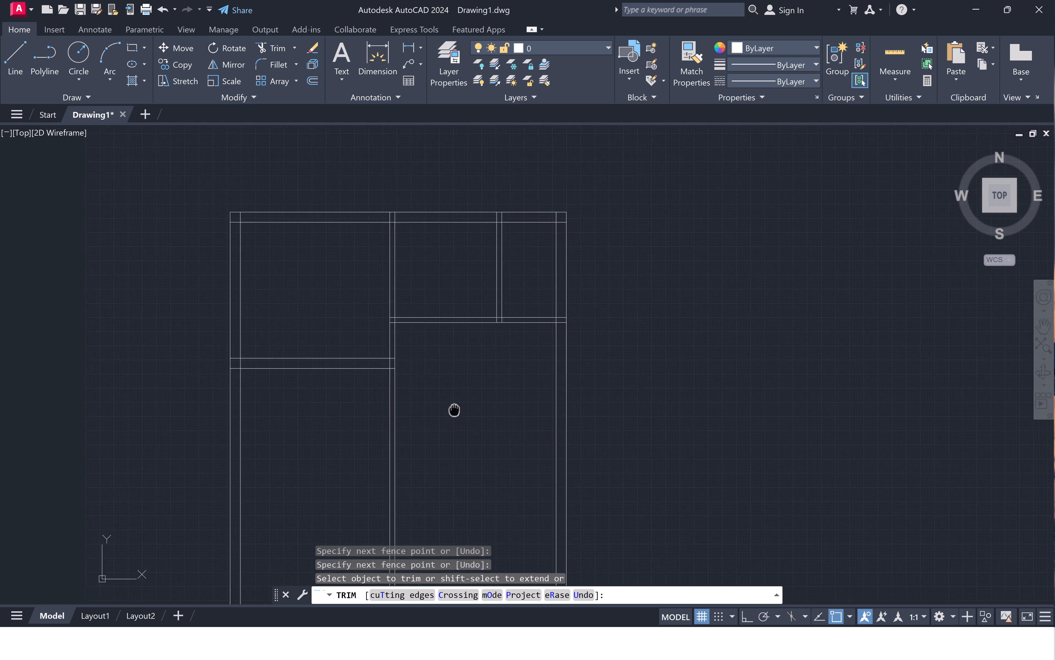
Offset the lower line of the 4.5" horizontal partition 10' downward to mark the next room's depth.
{"action": "middle_click_drag", "start_coordinate": [465, 409], "coordinate": [567, 387]}
{"action": "scroll", "coordinate": [578, 382], "scroll_direction": "up", "scroll_amount": 1}
{"action": "middle_click_drag", "start_coordinate": [578, 380], "coordinate": [538, 356]}
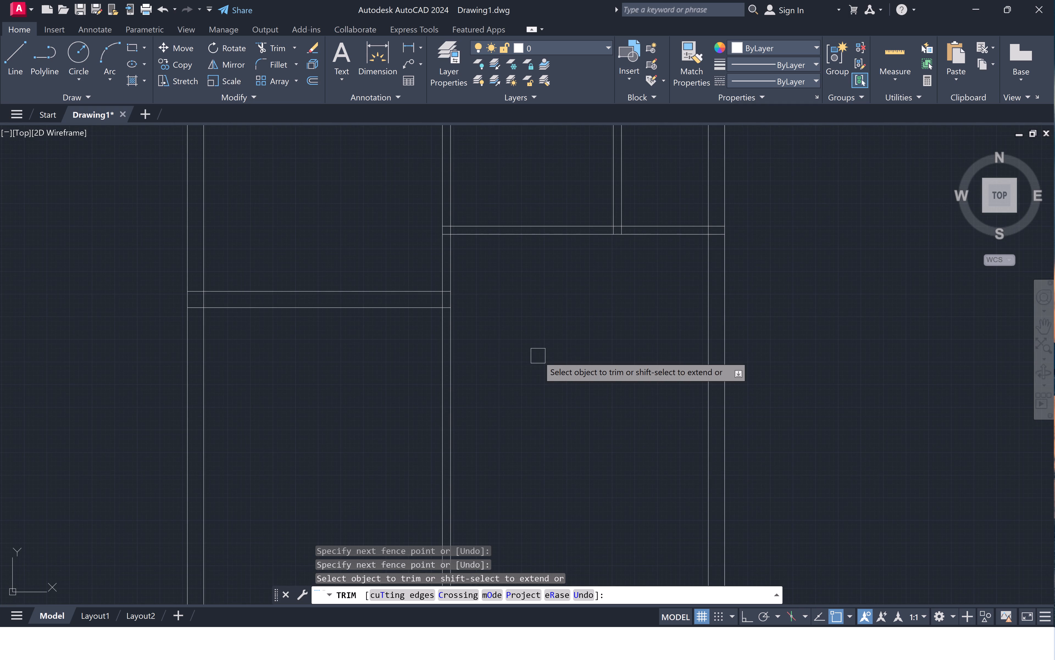
{"action": "key", "text": "Escape"}
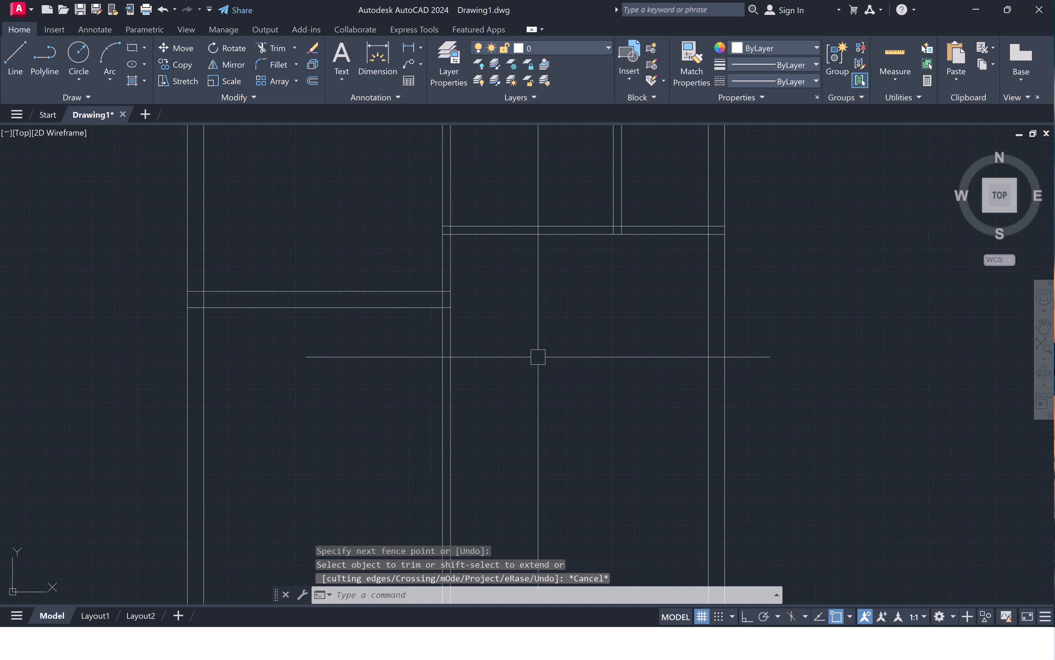
{"action": "type", "text": "off"}
{"action": "key", "text": "space"}
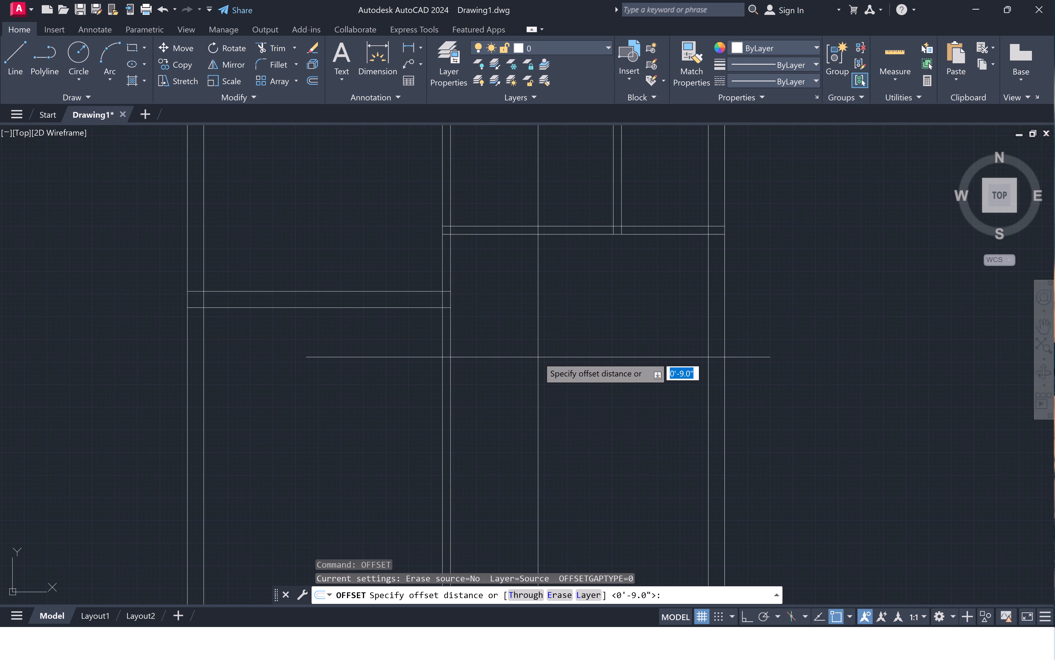
{"action": "type", "text": "12'"}
{"action": "key", "text": "BackSpace"}
{"action": "key", "text": "BackSpace"}
{"action": "key", "text": "BackSpace"}
{"action": "type", "text": "10'"}
{"action": "key", "text": "space"}
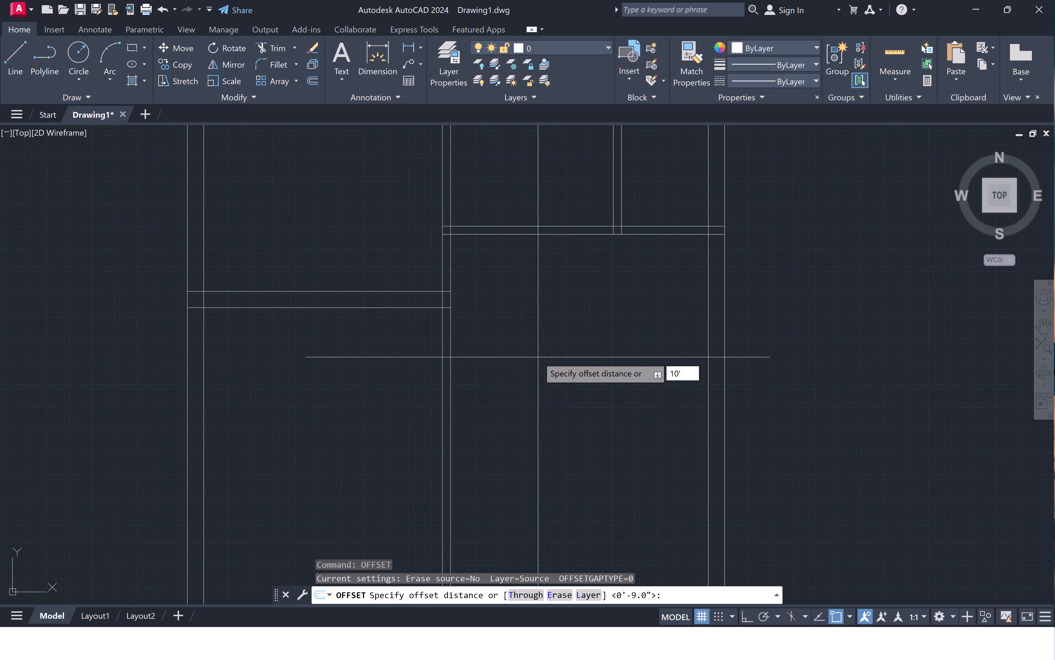
{"action": "left_click", "coordinate": [562, 236]}
{"action": "left_click_drag", "start_coordinate": [570, 335], "coordinate": [572, 347]}
{"action": "scroll", "coordinate": [572, 343], "scroll_direction": "down", "scroll_amount": 2}
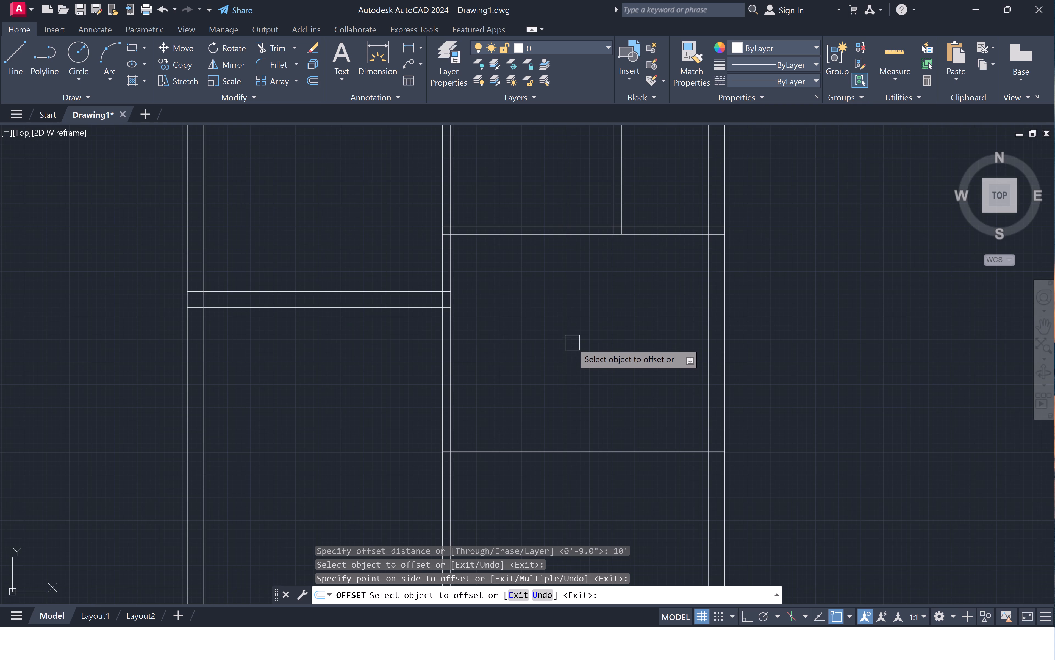
{"action": "scroll", "coordinate": [572, 343], "scroll_direction": "down", "scroll_amount": 1}
{"action": "scroll", "coordinate": [582, 424], "scroll_direction": "up", "scroll_amount": 3}
{"action": "key", "text": "space"}
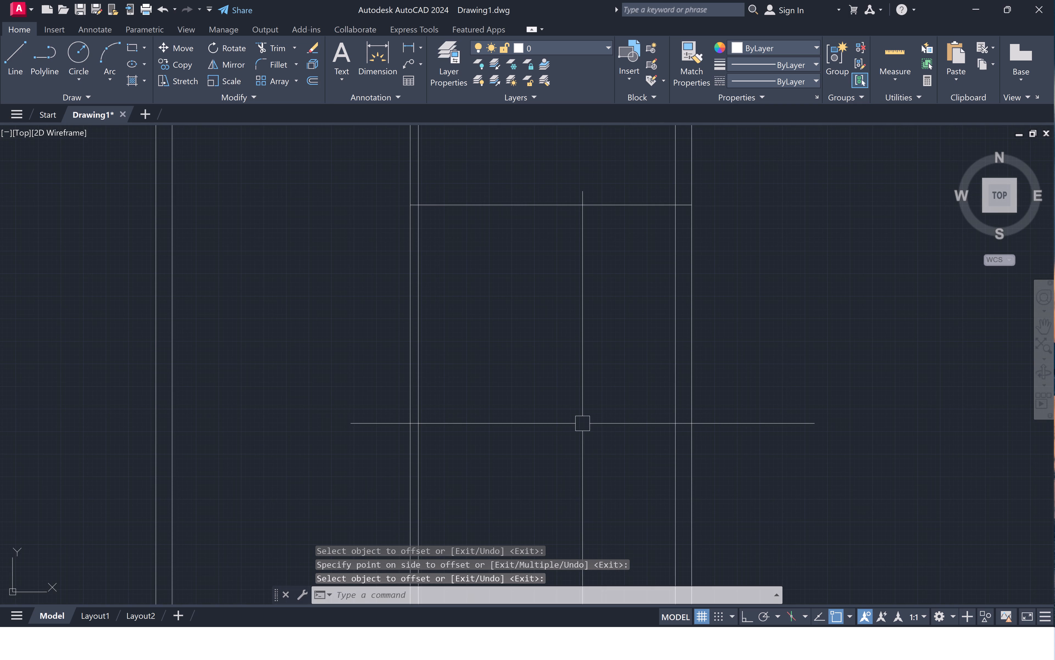
Offset the 10' room line 4.5" downward to give the second horizontal partition its thickness.
{"action": "key", "text": "space"}
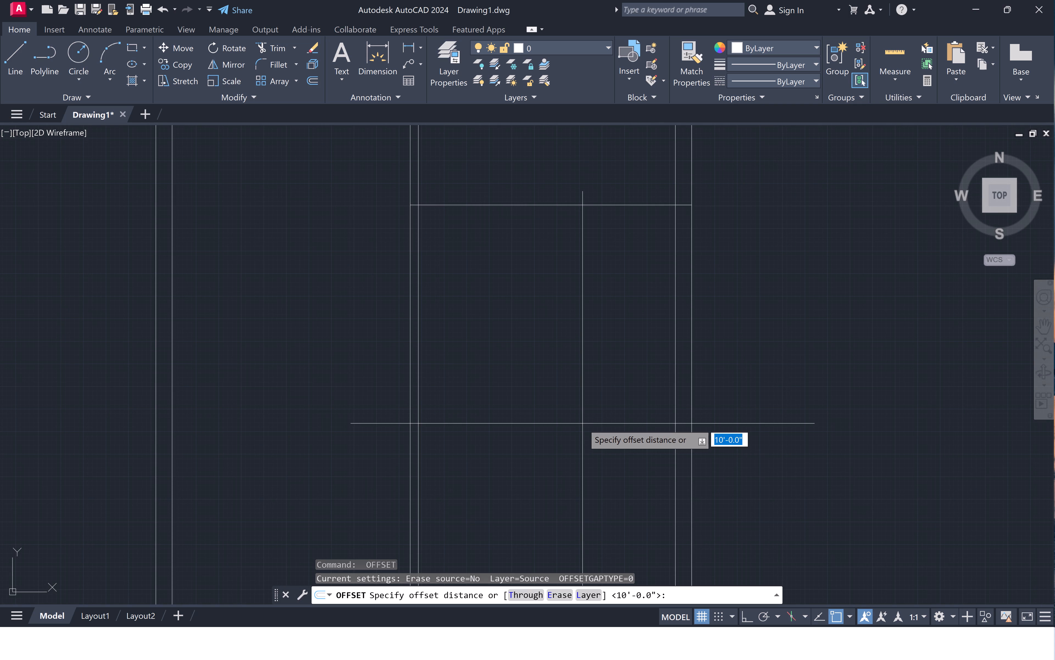
{"action": "type", "text": "4.5"}
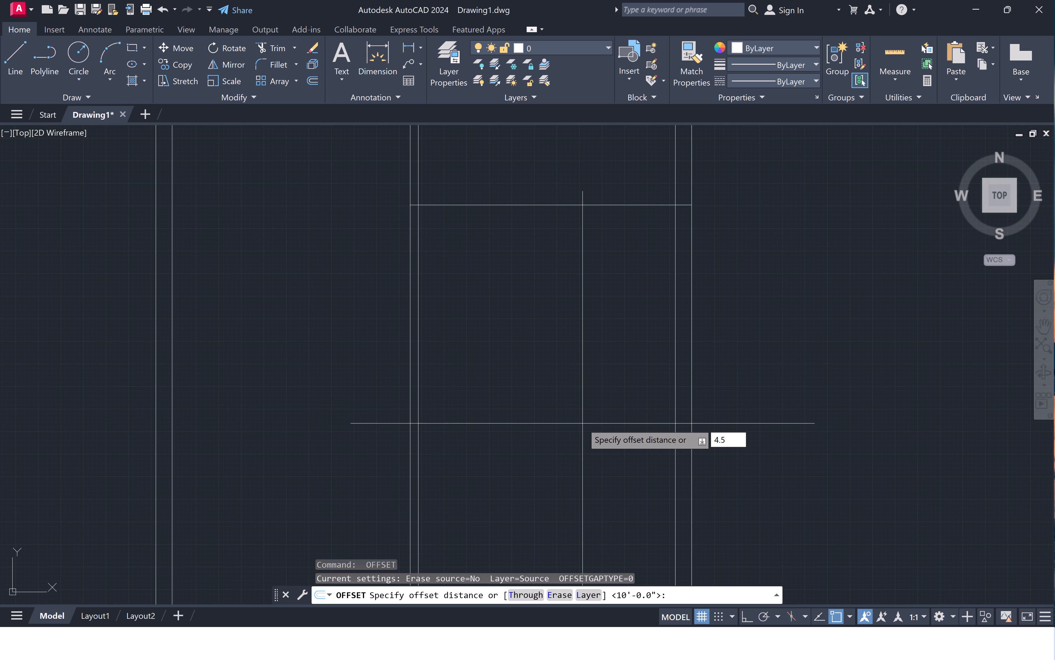
{"action": "key", "text": "shift+quotedbl"}
{"action": "key", "text": "space"}
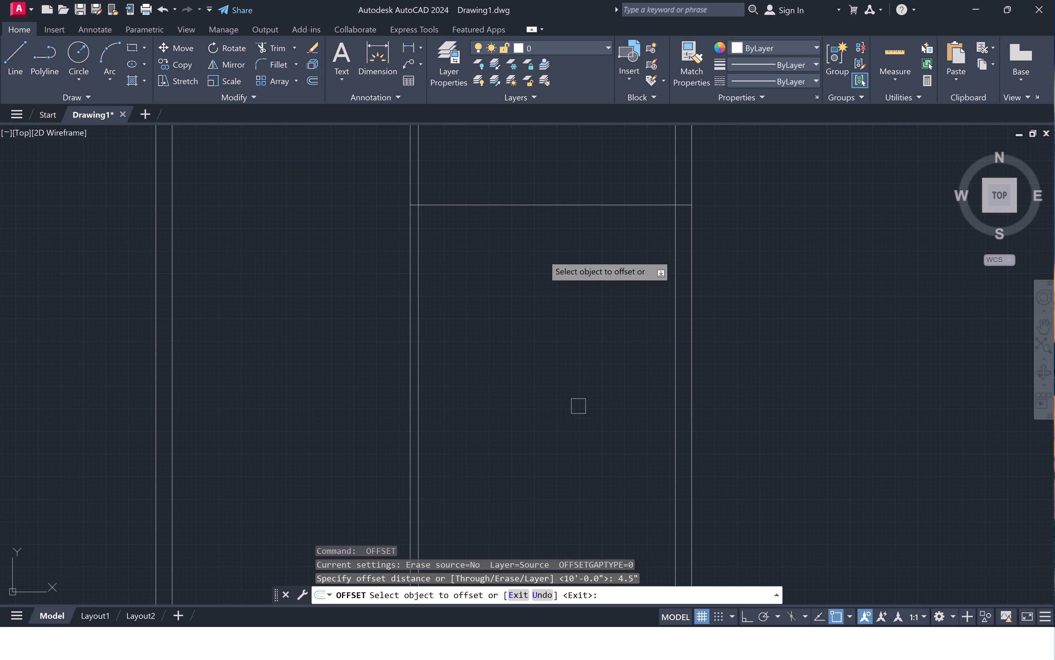
{"action": "left_click", "coordinate": [551, 204]}
{"action": "left_click", "coordinate": [551, 258]}
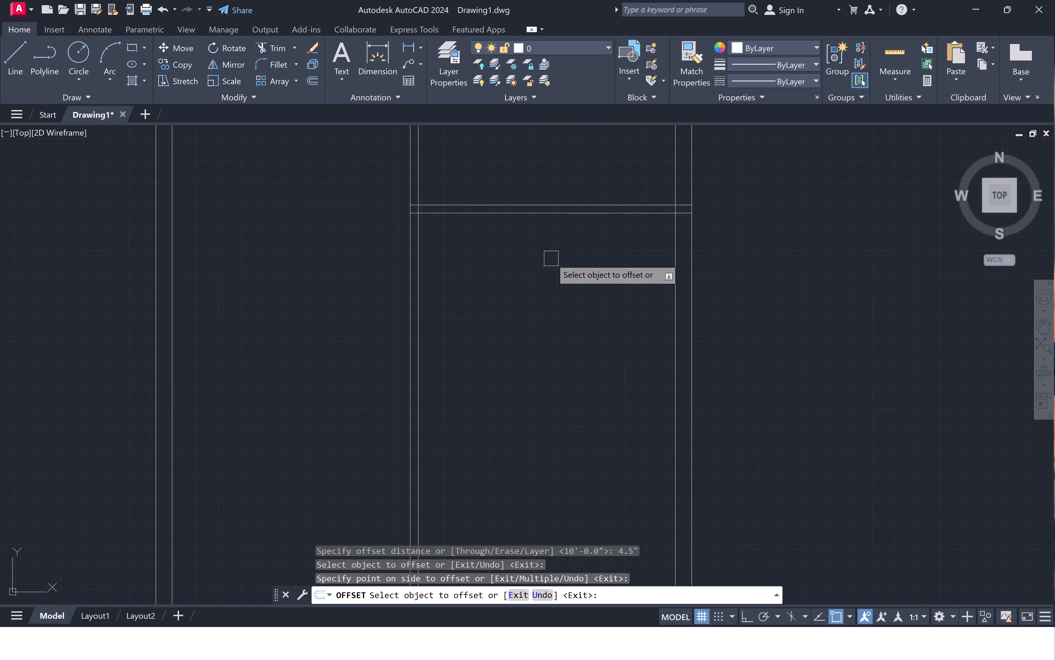
{"action": "key", "text": "Escape"}
Offset the second horizontal partition's lower line 4' downward to mark the depth of the narrow space.
{"action": "key", "text": "o"}
{"action": "type", "text": "ff"}
{"action": "key", "text": "space"}
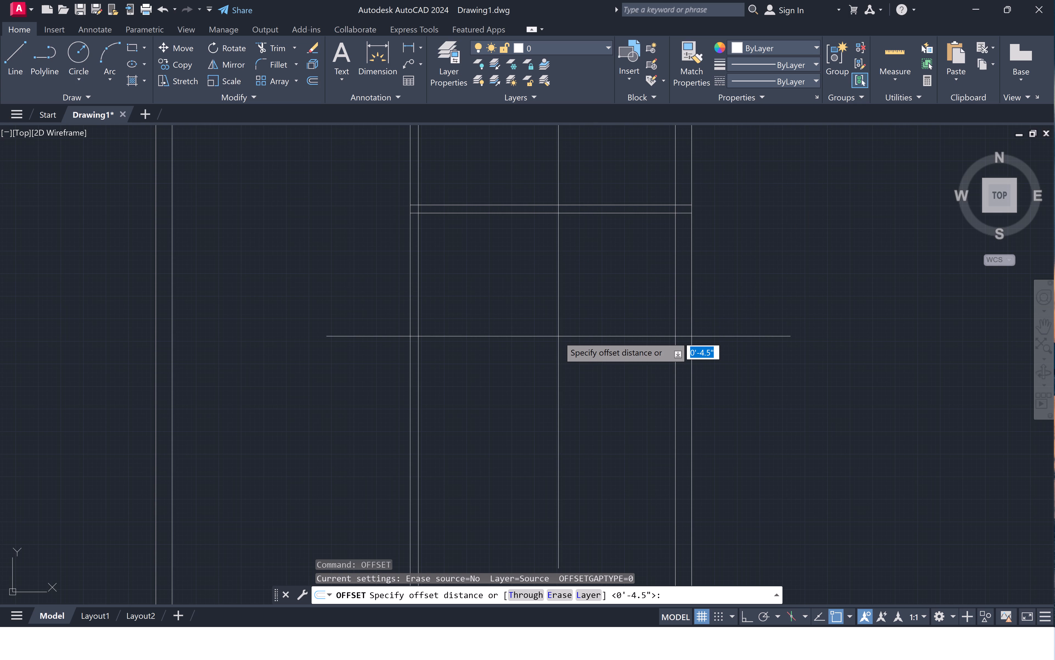
{"action": "type", "text": "4'"}
{"action": "key", "text": "space"}
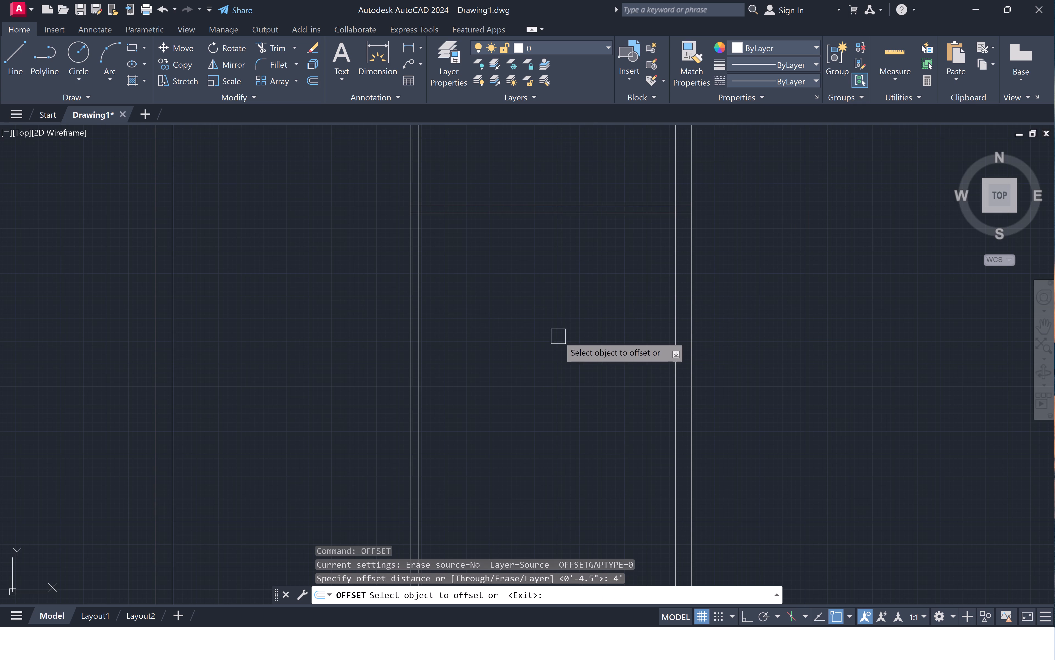
{"action": "left_click", "coordinate": [638, 218]}
{"action": "left_click", "coordinate": [638, 414]}
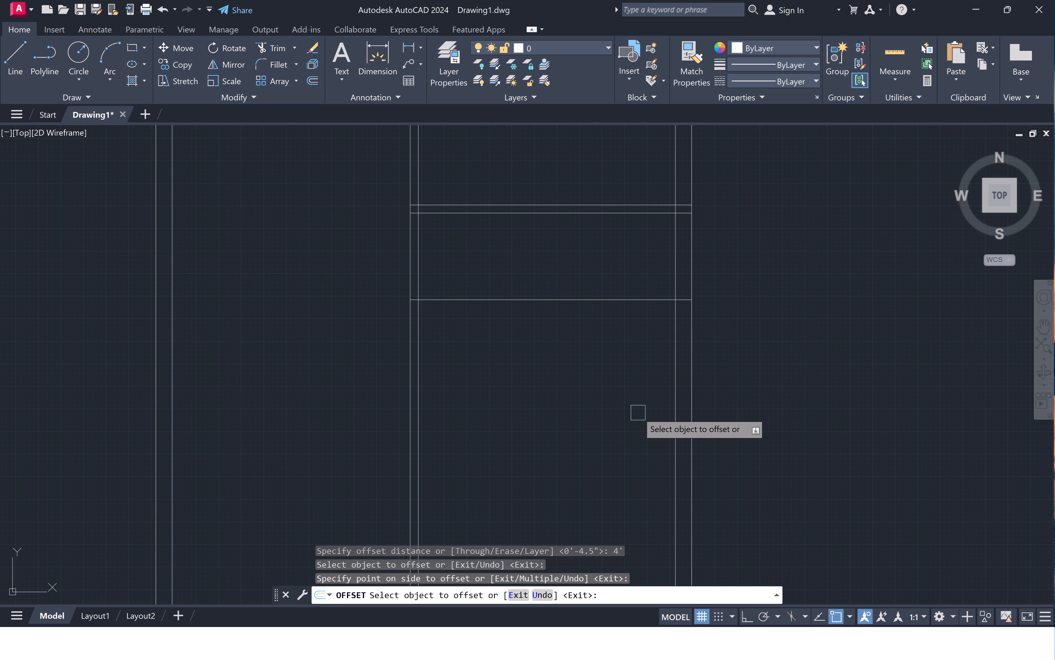
{"action": "key", "text": "space"}
Offset the 4' line 4.5" downward to form the third horizontal partition.
{"action": "key", "text": "space"}
{"action": "type", "text": "4.5"}
{"action": "type", "text": "\""}
{"action": "key", "text": "space"}
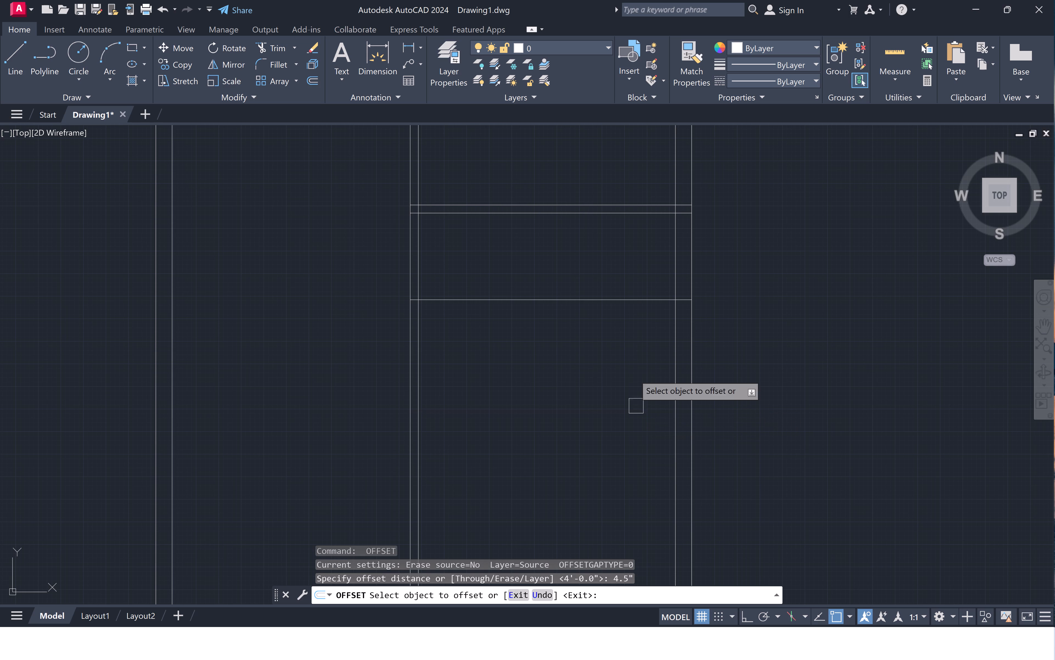
{"action": "left_click", "coordinate": [628, 294]}
{"action": "left_click", "coordinate": [630, 362]}
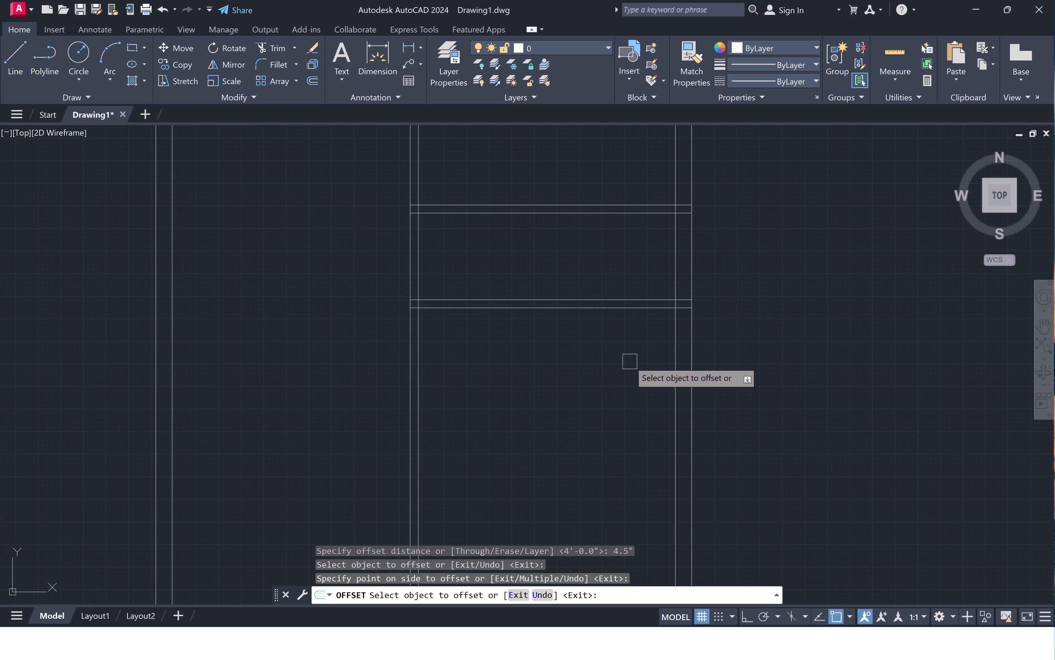
{"action": "key", "text": "space"}
Offset the right outer wall's inner line 7' inward to mark a vertical partition.
{"action": "key", "text": "space"}
{"action": "type", "text": "7'"}
{"action": "key", "text": "space"}
{"action": "left_click", "coordinate": [674, 279]}
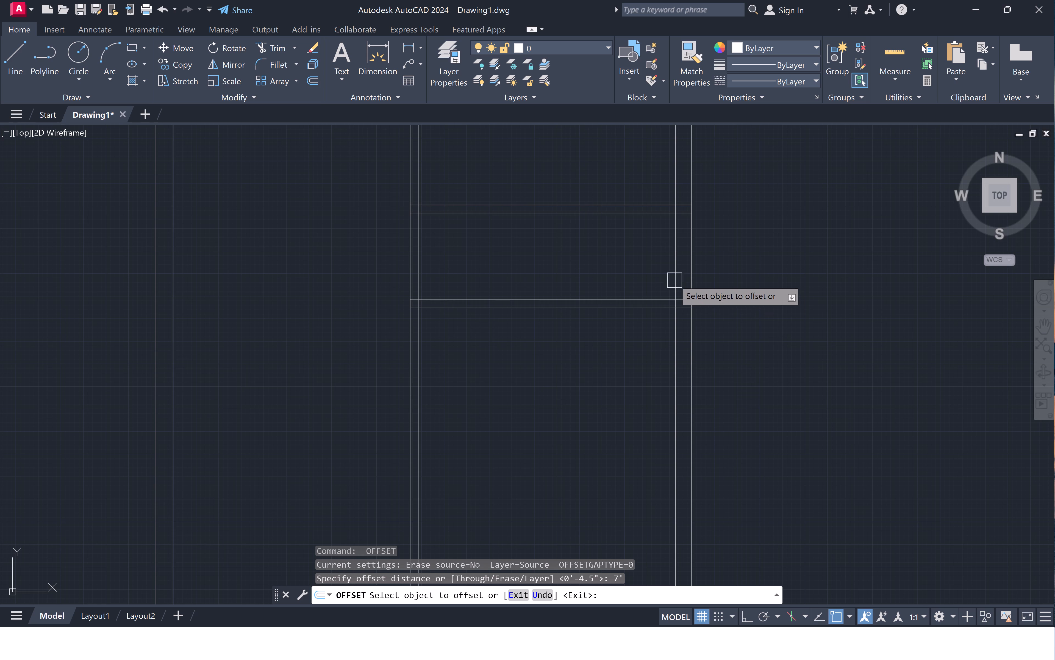
{"action": "left_click", "coordinate": [489, 332]}
{"action": "key", "text": "space"}
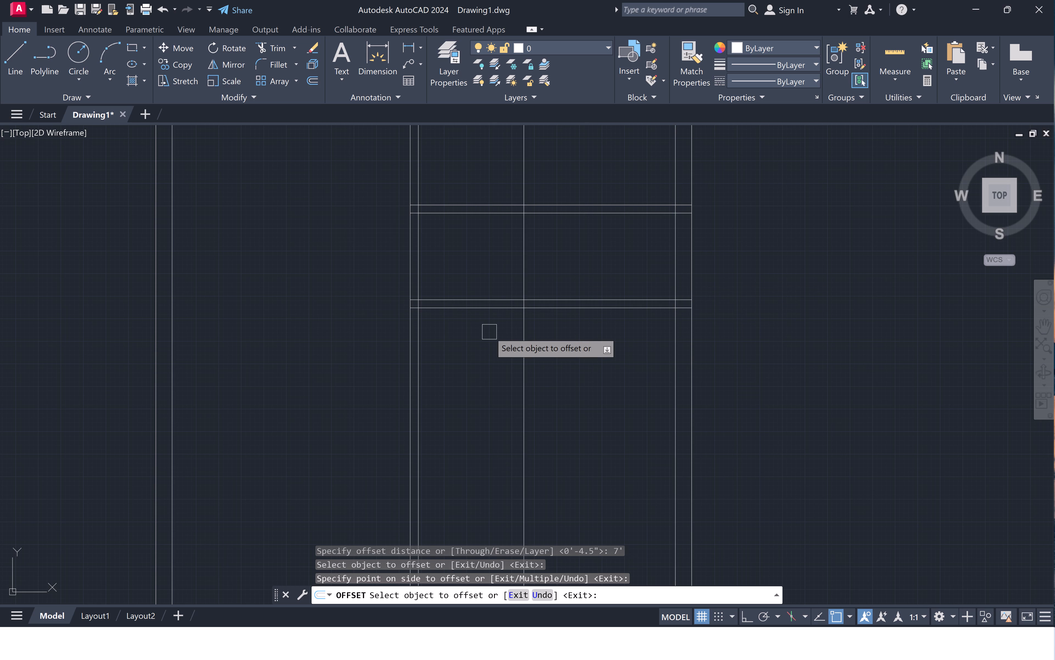
Offset the 7' vertical line 4.5" to the left to give the new partition its thickness.
{"action": "key", "text": "space"}
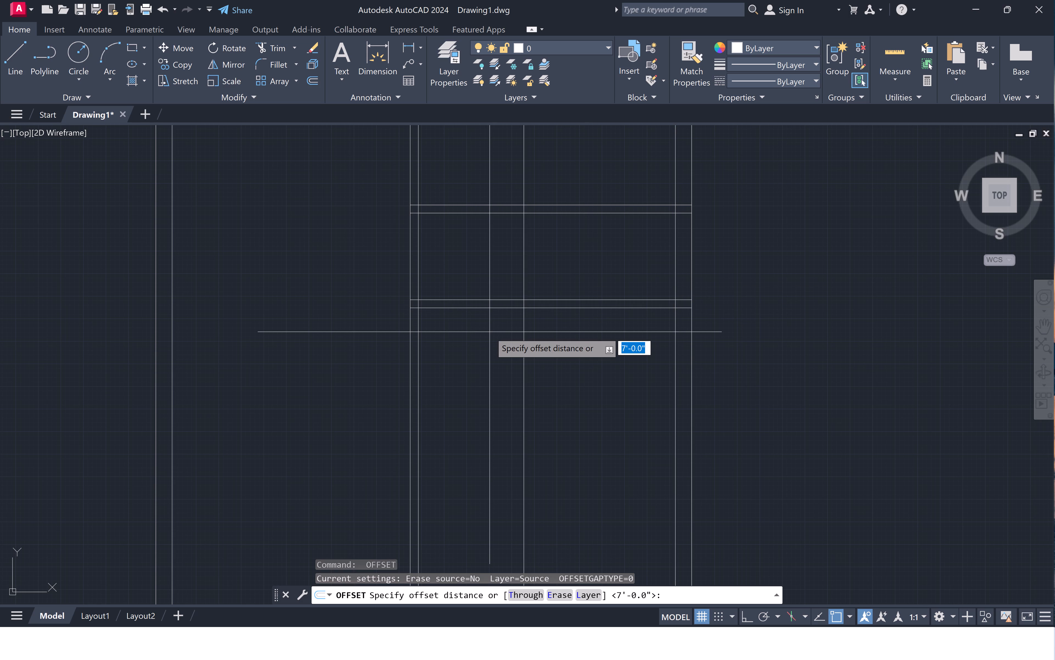
{"action": "type", "text": "4.5"}
{"action": "type", "text": "\""}
{"action": "key", "text": "space"}
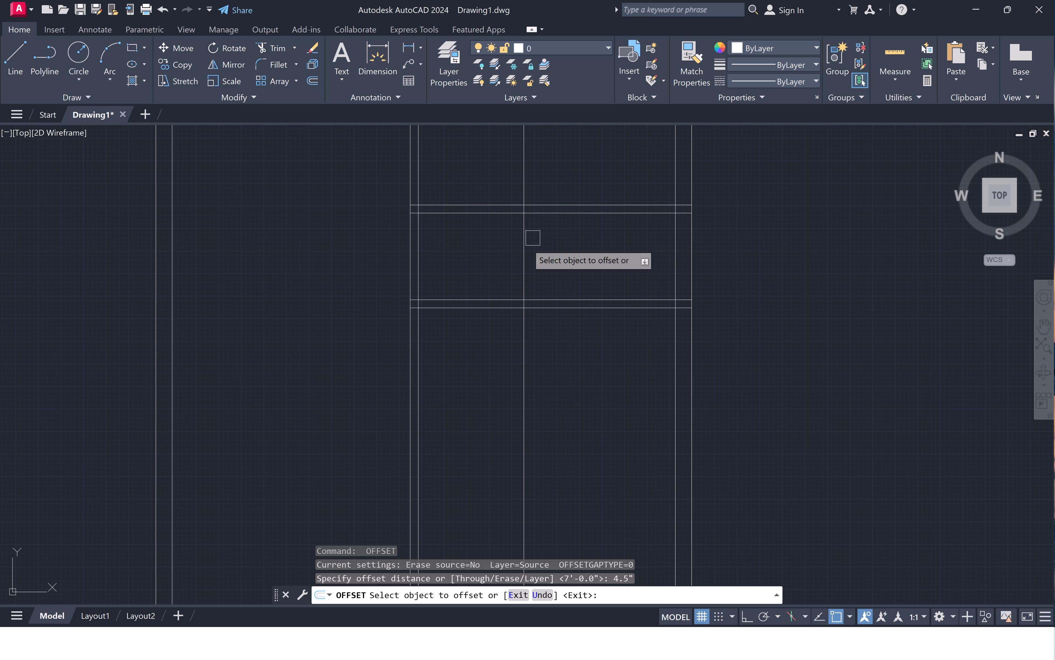
{"action": "left_click", "coordinate": [523, 257]}
{"action": "left_click", "coordinate": [463, 264]}
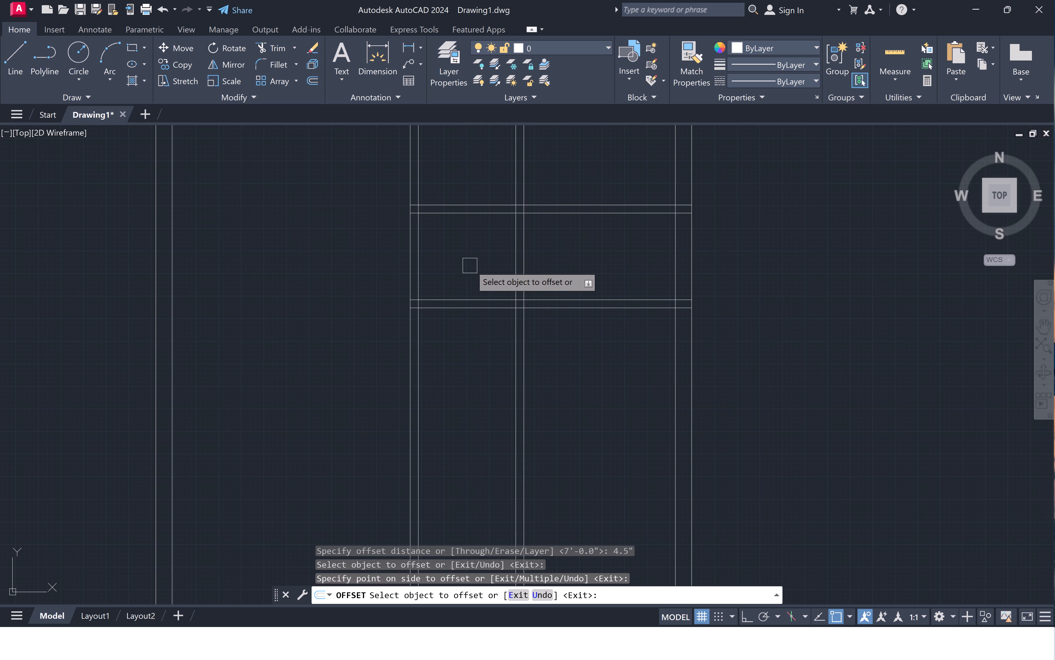
{"action": "key", "text": "Escape"}
Trim the first vertical partition's lines between the second and third horizontal partitions, opening the 4' space to the left.
{"action": "type", "text": "tr"}
{"action": "key", "text": "space"}
{"action": "left_click_drag", "start_coordinate": [476, 265], "coordinate": [476, 264]}
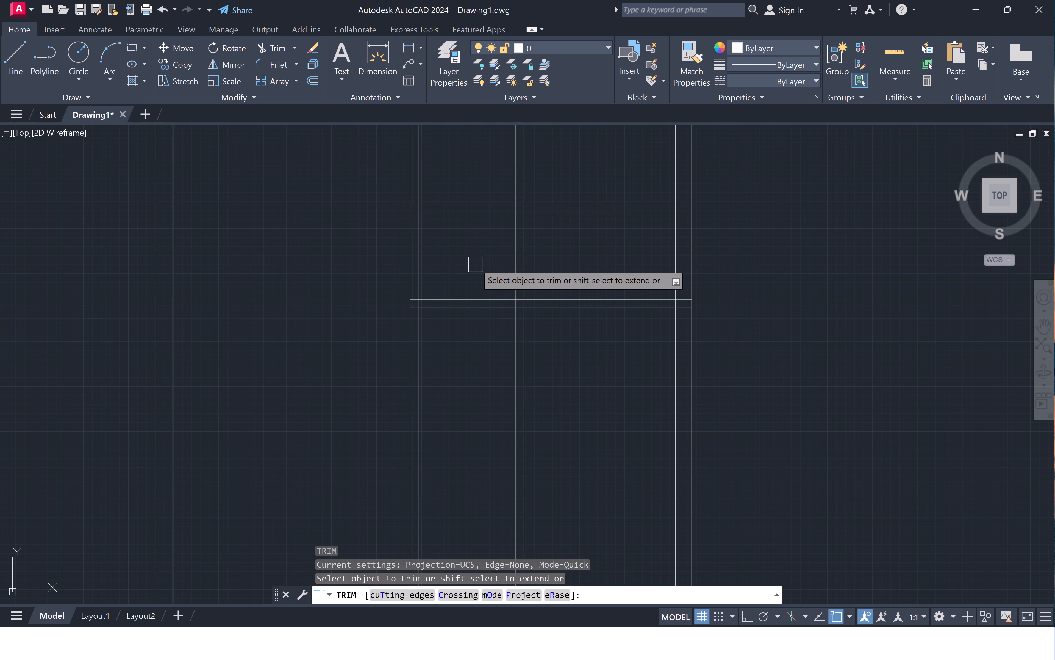
{"action": "left_click_drag", "start_coordinate": [476, 264], "coordinate": [470, 264]}
{"action": "left_click", "coordinate": [340, 271]}
Trim the new 4.5" vertical partition above the second and below the third horizontal partition, keeping only the piece across the 4' space.
{"action": "scroll", "coordinate": [430, 257], "scroll_direction": "down", "scroll_amount": 2}
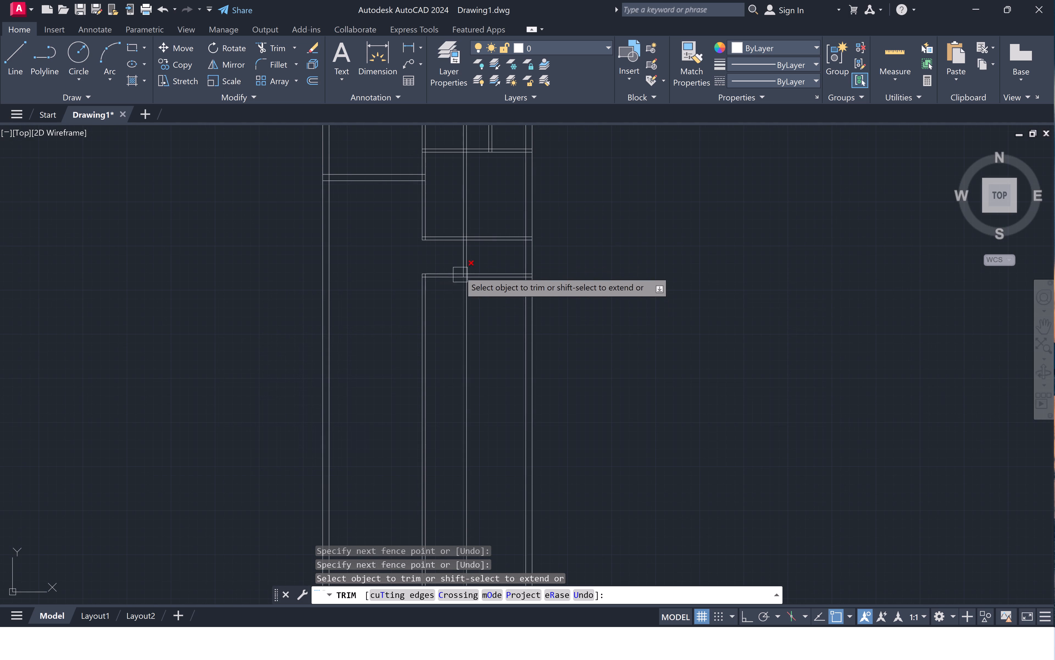
{"action": "scroll", "coordinate": [458, 269], "scroll_direction": "up", "scroll_amount": 2}
{"action": "left_click", "coordinate": [498, 163]}
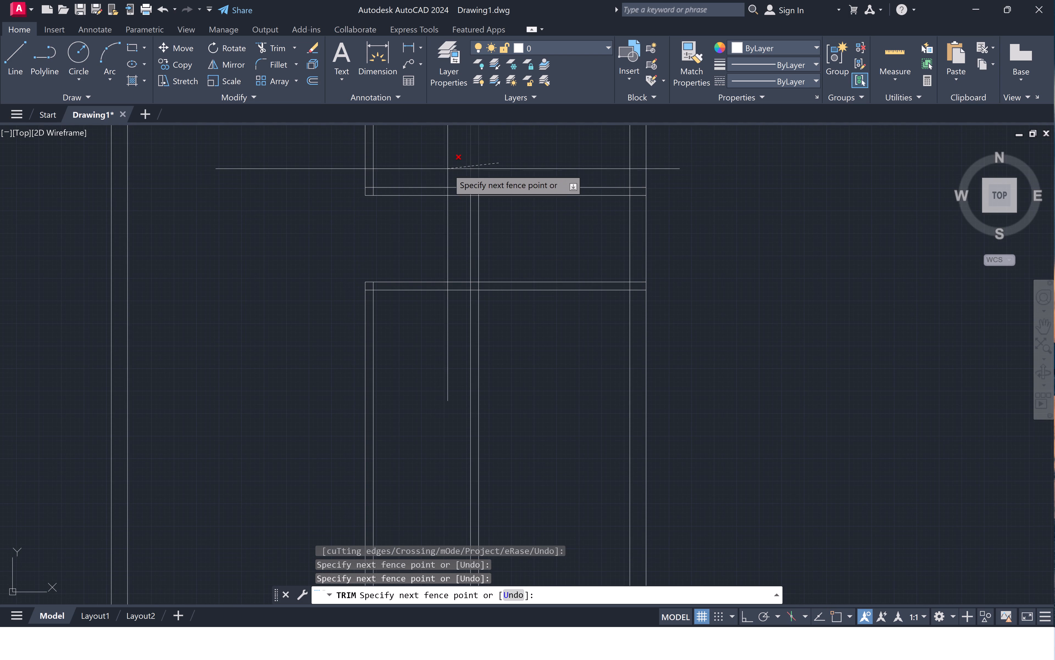
{"action": "left_click", "coordinate": [446, 169]}
{"action": "left_click_drag", "start_coordinate": [506, 344], "coordinate": [501, 345]}
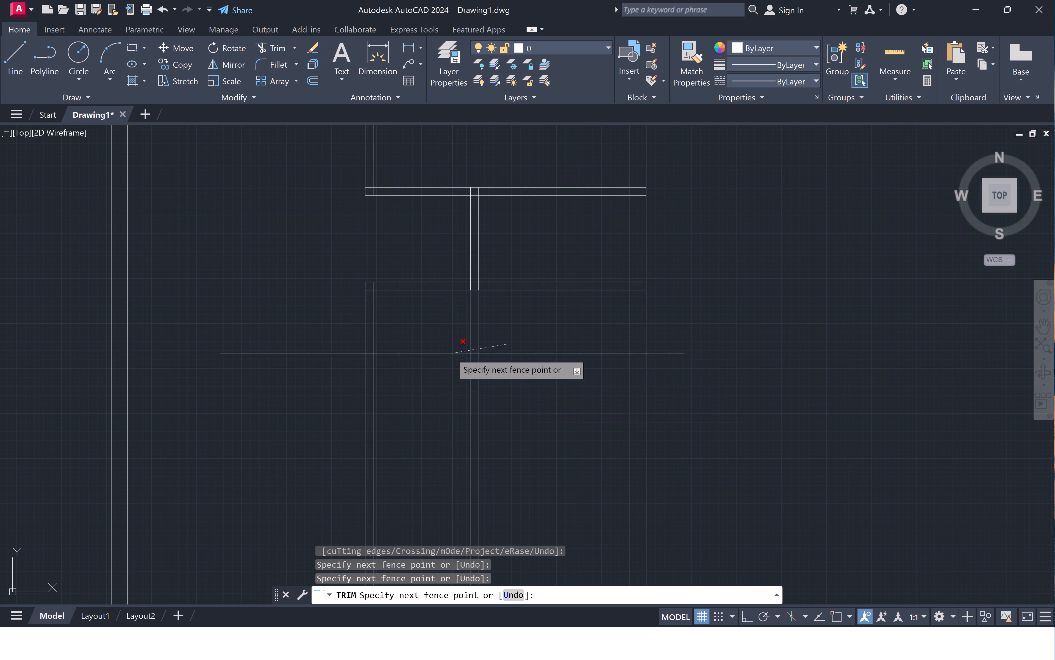
{"action": "left_click", "coordinate": [444, 356]}
{"action": "scroll", "coordinate": [455, 349], "scroll_direction": "down", "scroll_amount": 1}
{"action": "scroll", "coordinate": [452, 209], "scroll_direction": "up", "scroll_amount": 1}
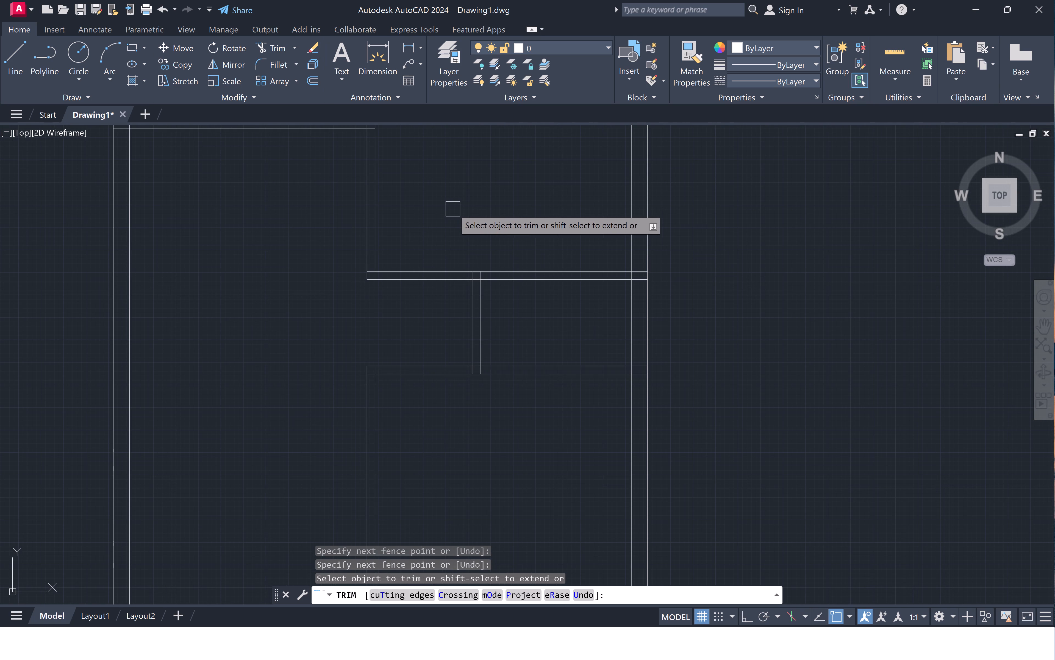
{"action": "middle_click_drag", "start_coordinate": [491, 425], "coordinate": [623, 324]}
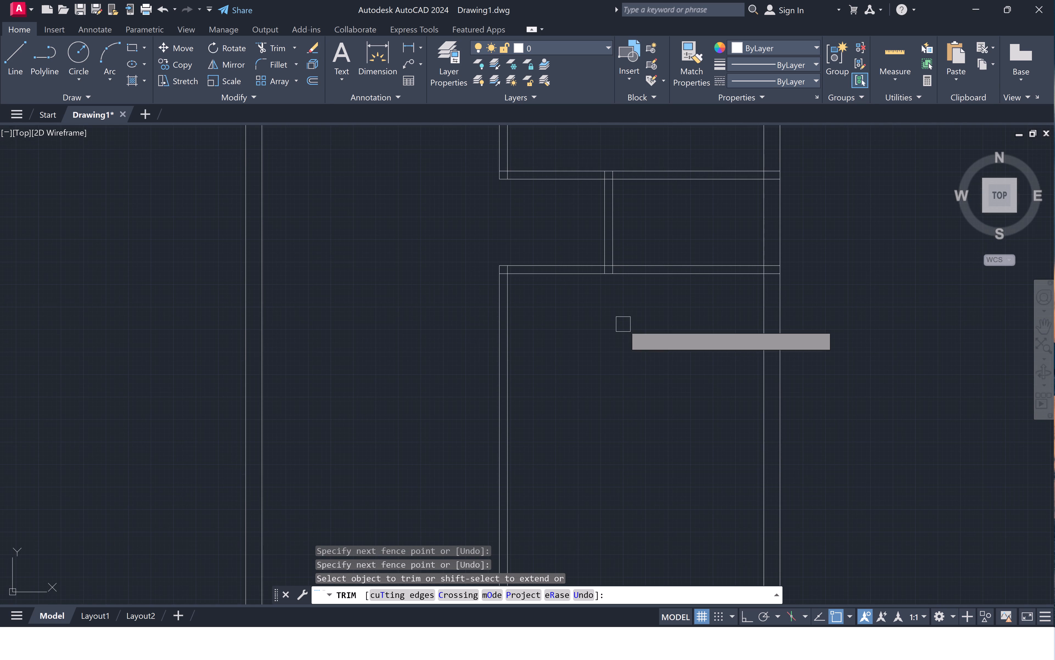
{"action": "key", "text": "Escape"}
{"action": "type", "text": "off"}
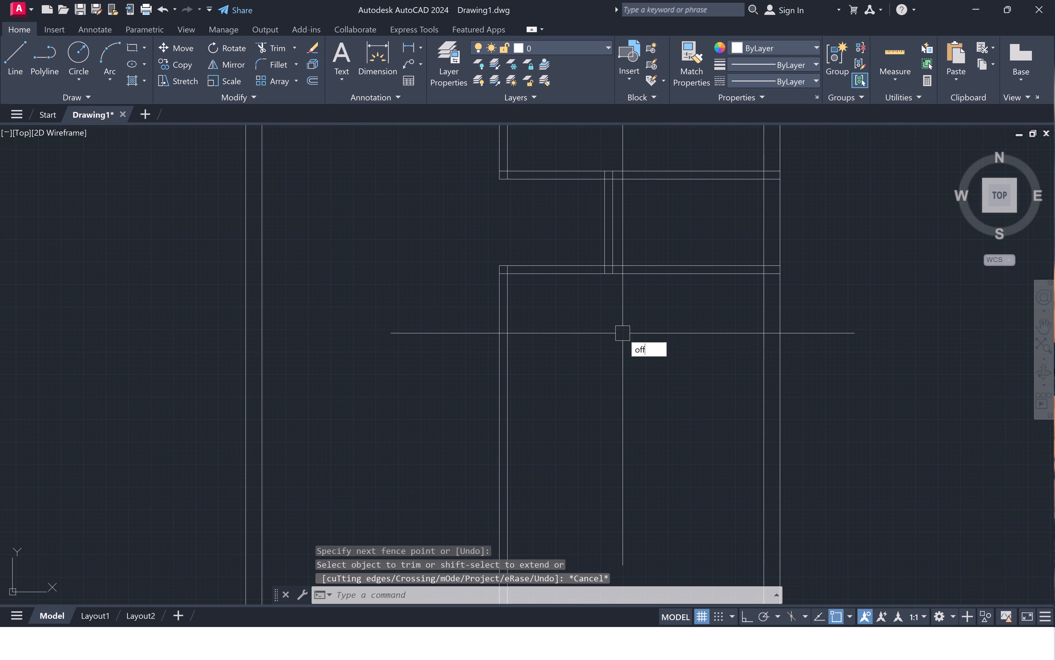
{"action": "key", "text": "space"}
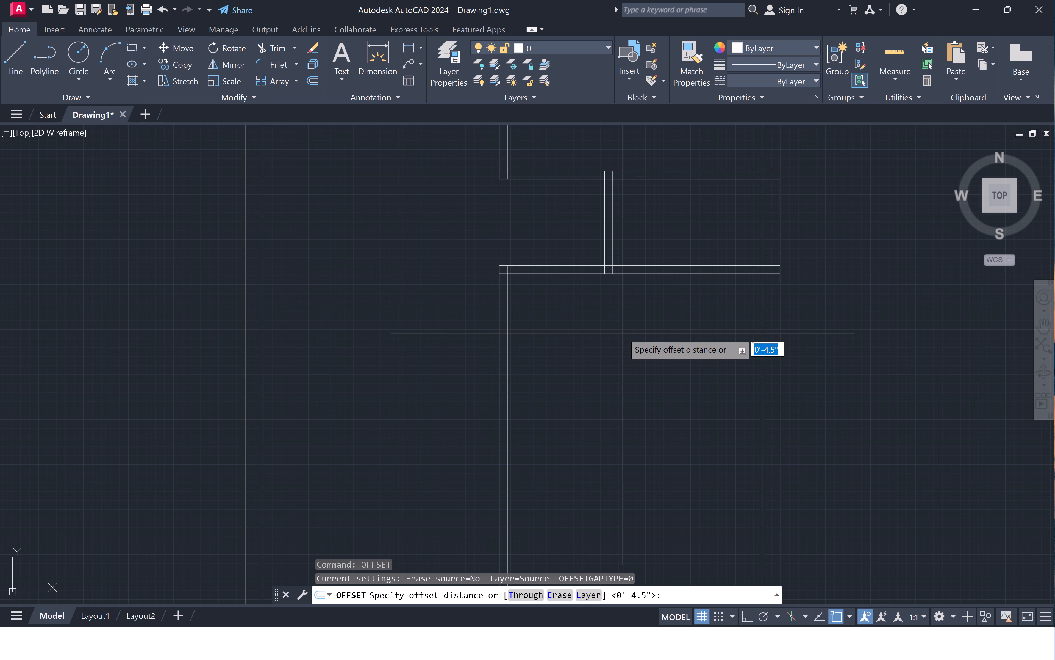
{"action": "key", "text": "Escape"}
Offset the third horizontal partition's lower line 11' downward to mark the depth of the room below.
{"action": "type", "text": "off"}
{"action": "key", "text": "space"}
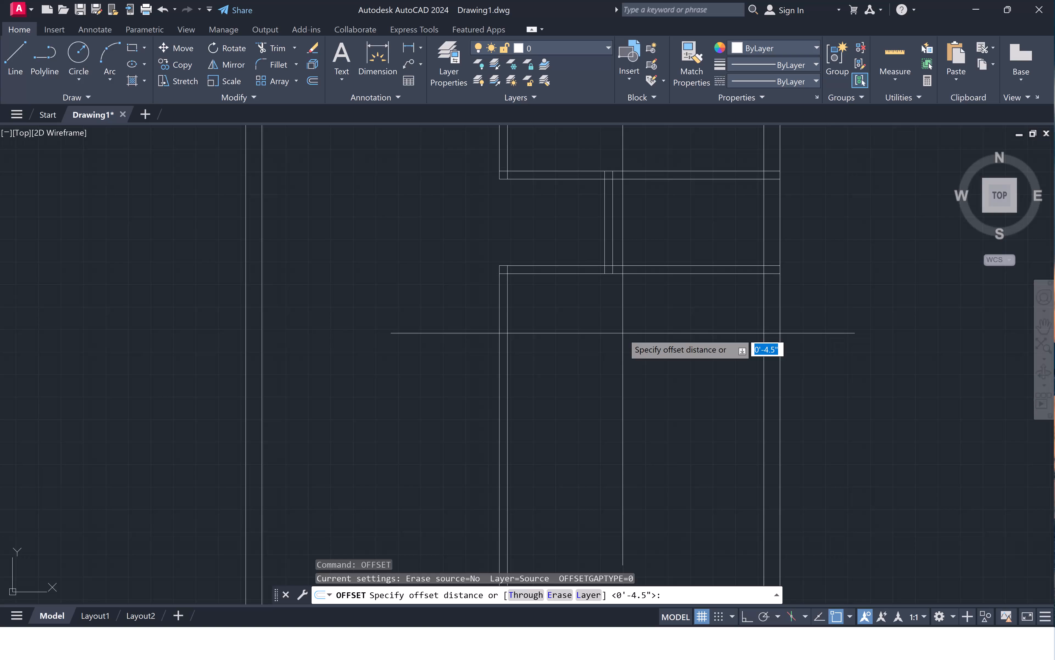
{"action": "type", "text": "11'"}
{"action": "key", "text": "space"}
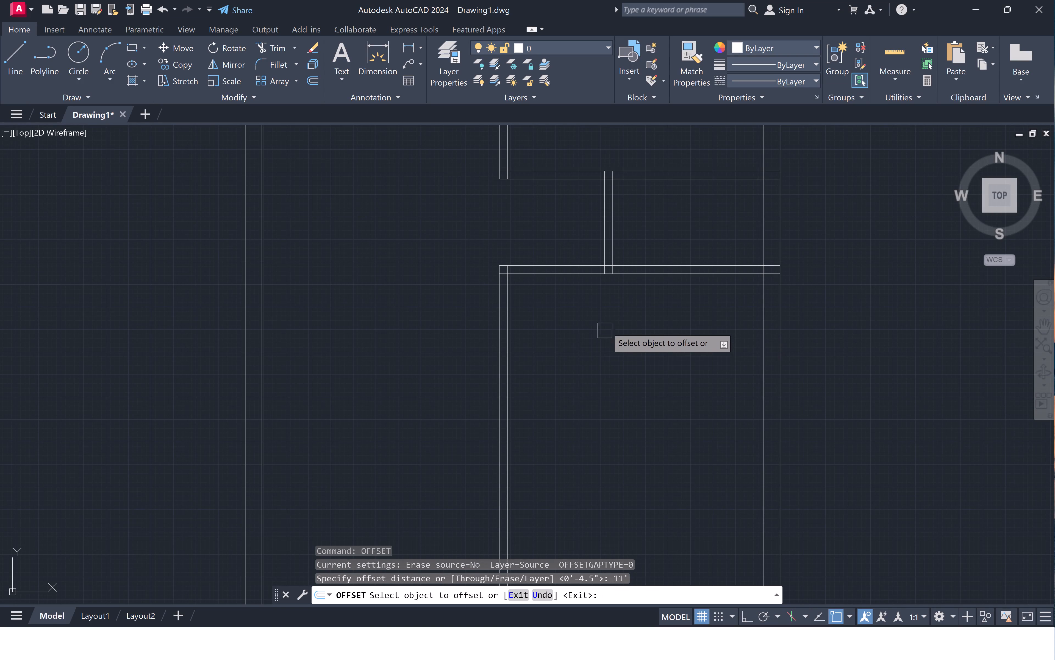
{"action": "left_click", "coordinate": [641, 279]}
{"action": "left_click", "coordinate": [627, 417]}
{"action": "scroll", "coordinate": [626, 387], "scroll_direction": "down", "scroll_amount": 2}
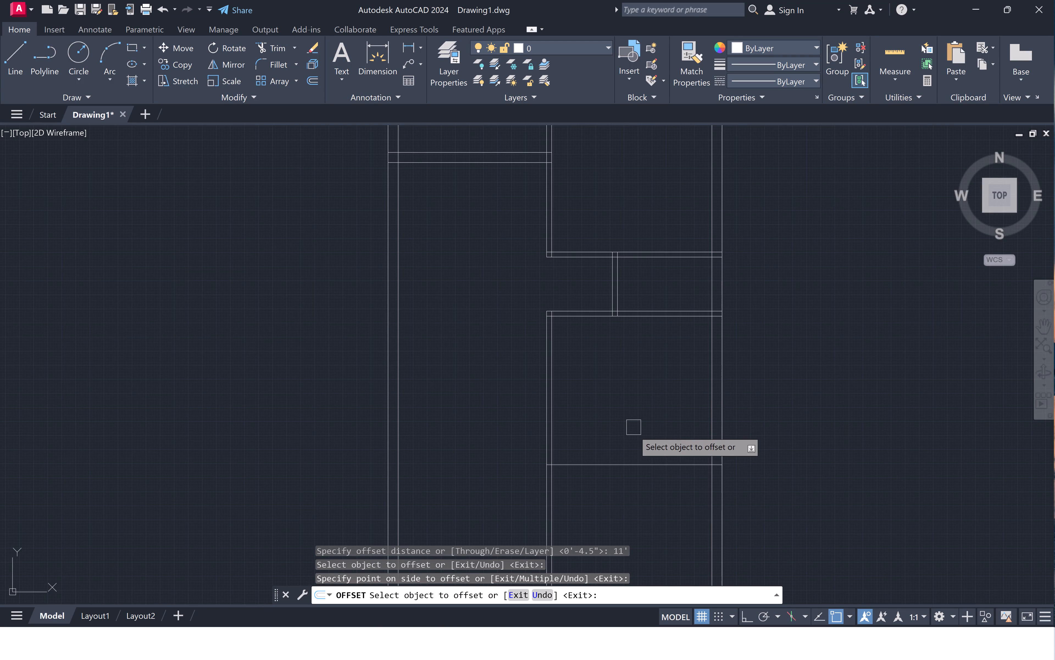
{"action": "scroll", "coordinate": [656, 372], "scroll_direction": "down", "scroll_amount": 1}
{"action": "middle_click_drag", "start_coordinate": [656, 372], "coordinate": [645, 335]}
{"action": "scroll", "coordinate": [655, 376], "scroll_direction": "up", "scroll_amount": 3}
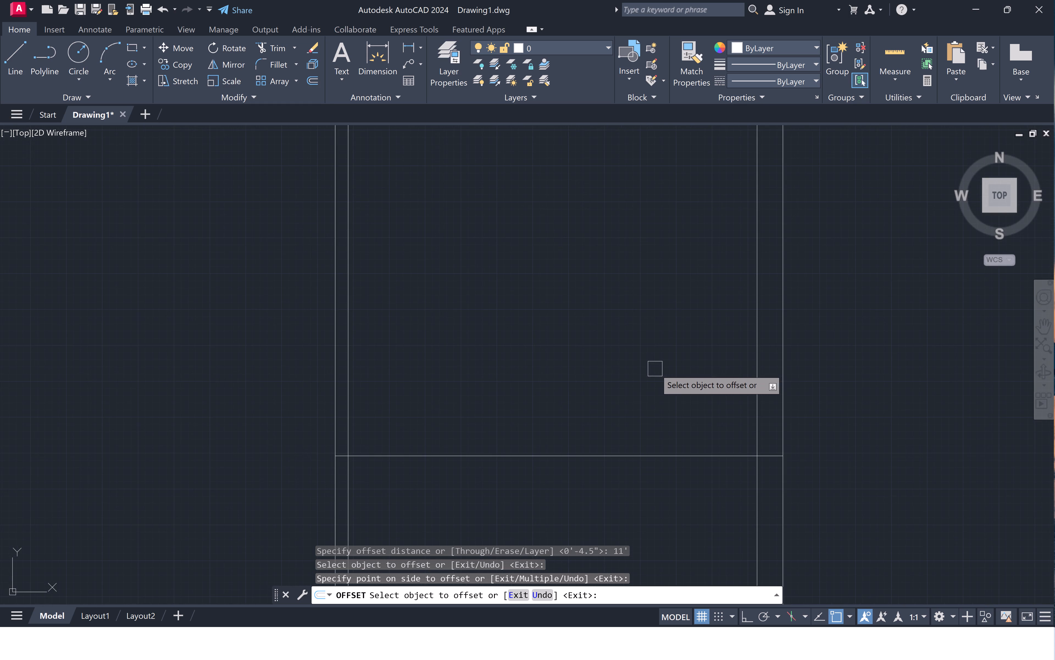
Offset the lowest horizontal line in the right-hand rooms 9" downward to give that wall its thickness.
{"action": "middle_click_drag", "start_coordinate": [655, 400], "coordinate": [650, 333]}
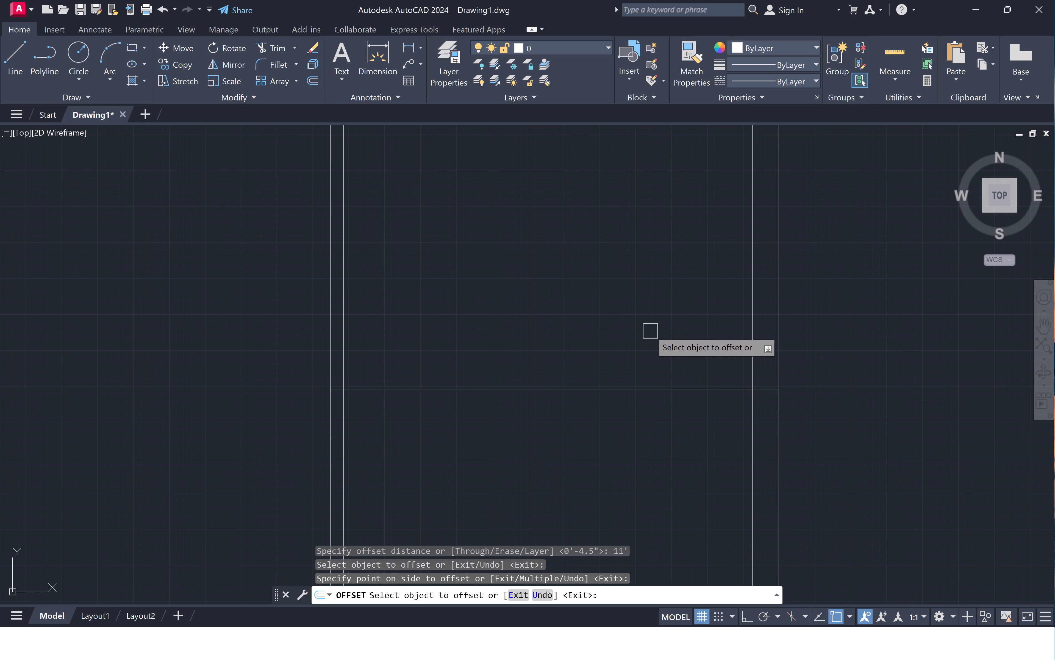
{"action": "key", "text": "space"}
{"action": "key", "text": "space"}
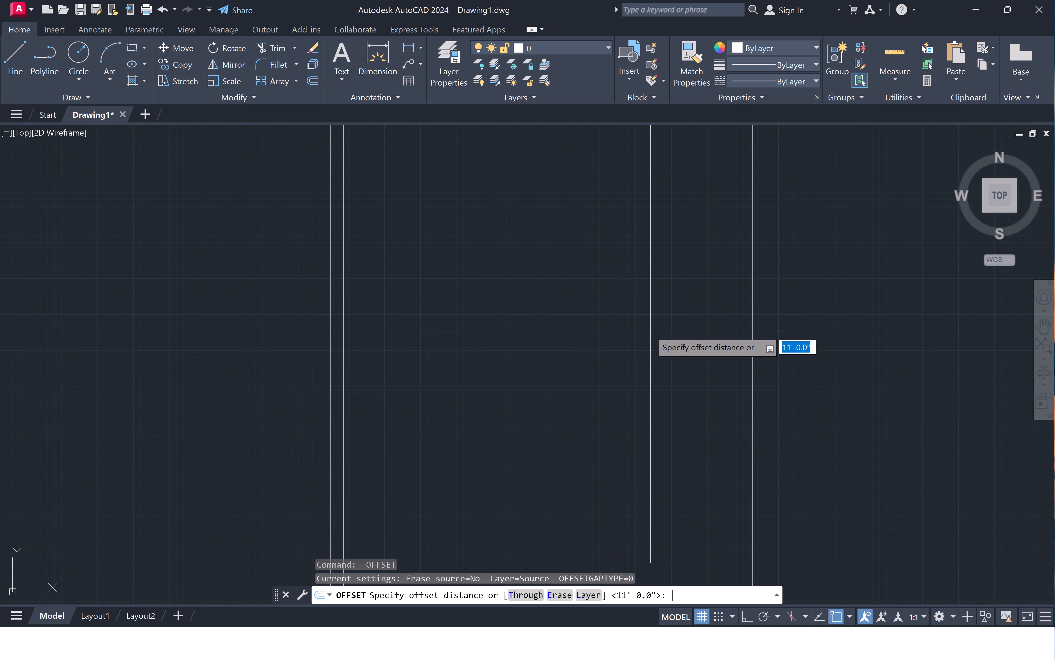
{"action": "type", "text": "9\""}
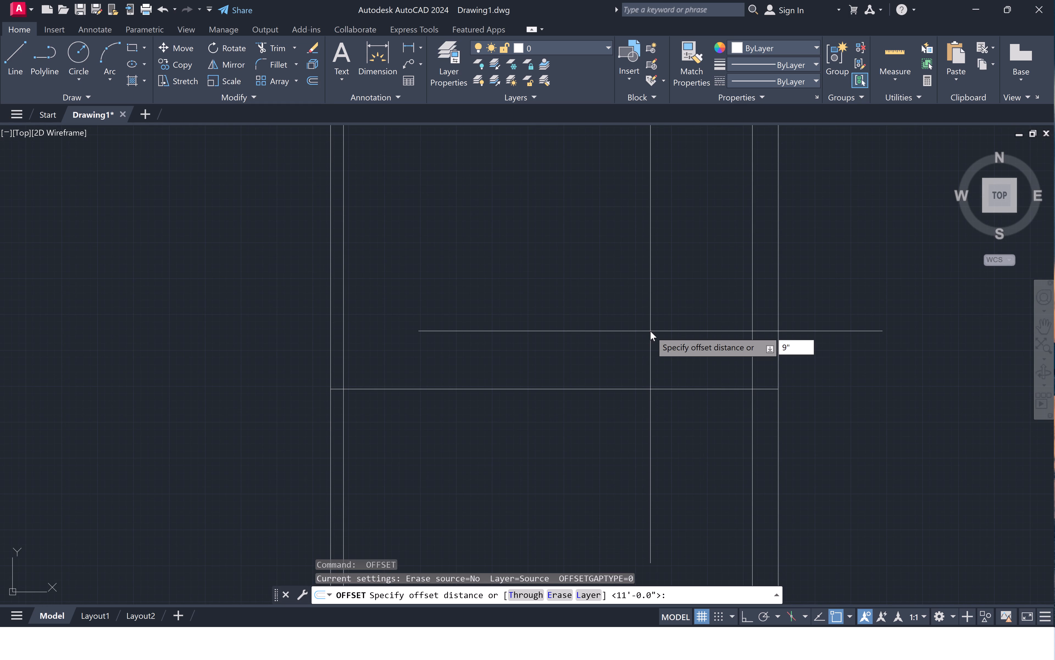
{"action": "key", "text": "space"}
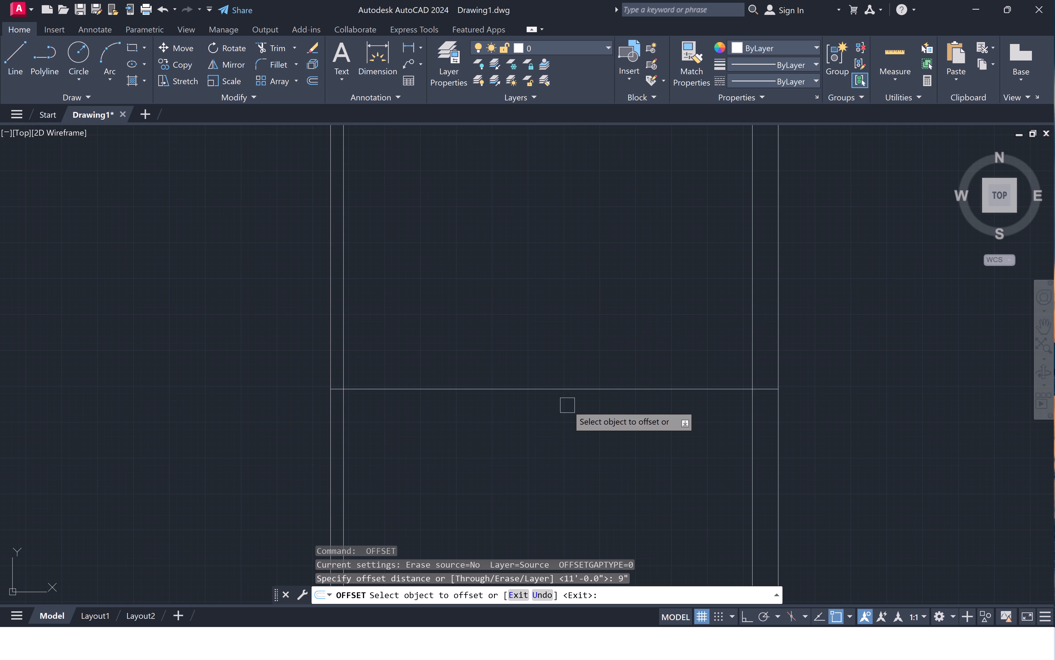
{"action": "left_click", "coordinate": [584, 390]}
{"action": "left_click", "coordinate": [573, 437]}
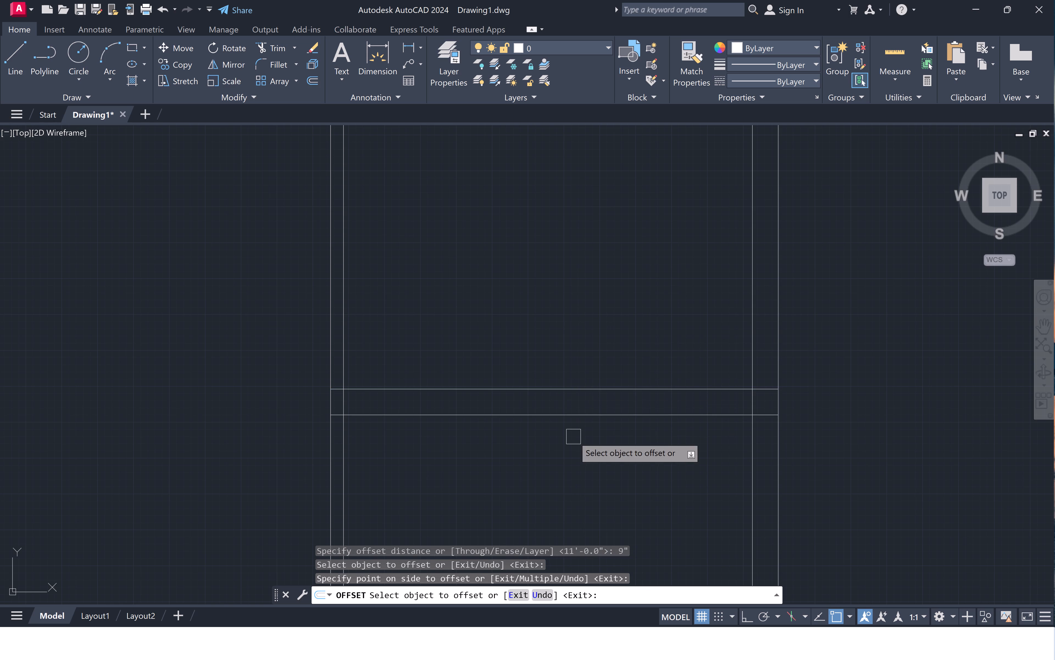
{"action": "scroll", "coordinate": [575, 316], "scroll_direction": "down", "scroll_amount": 1}
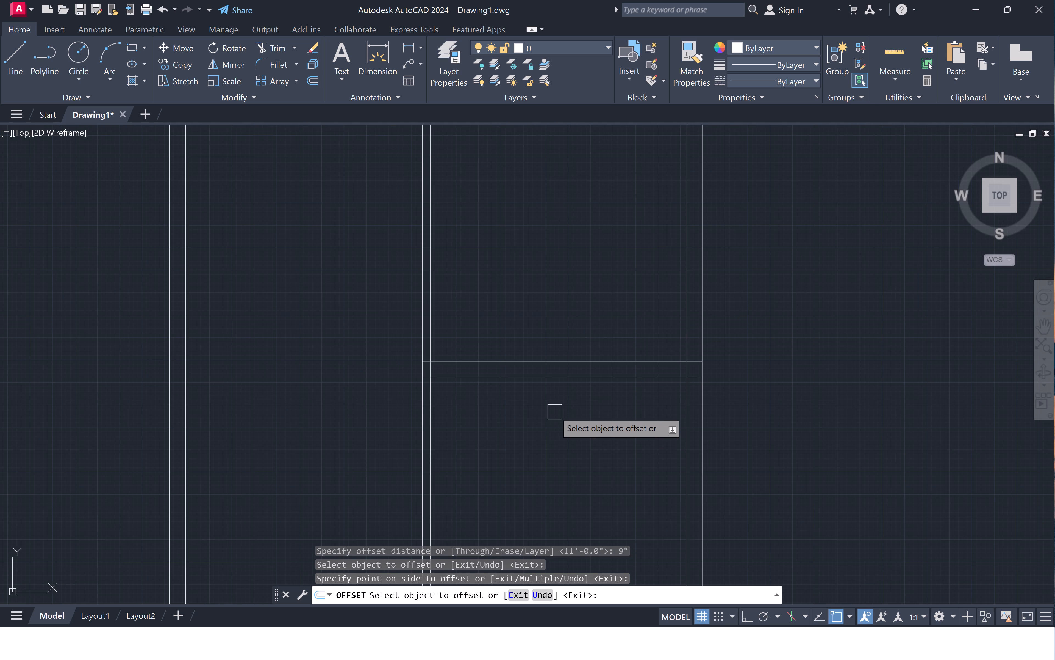
{"action": "scroll", "coordinate": [574, 329], "scroll_direction": "down", "scroll_amount": 4}
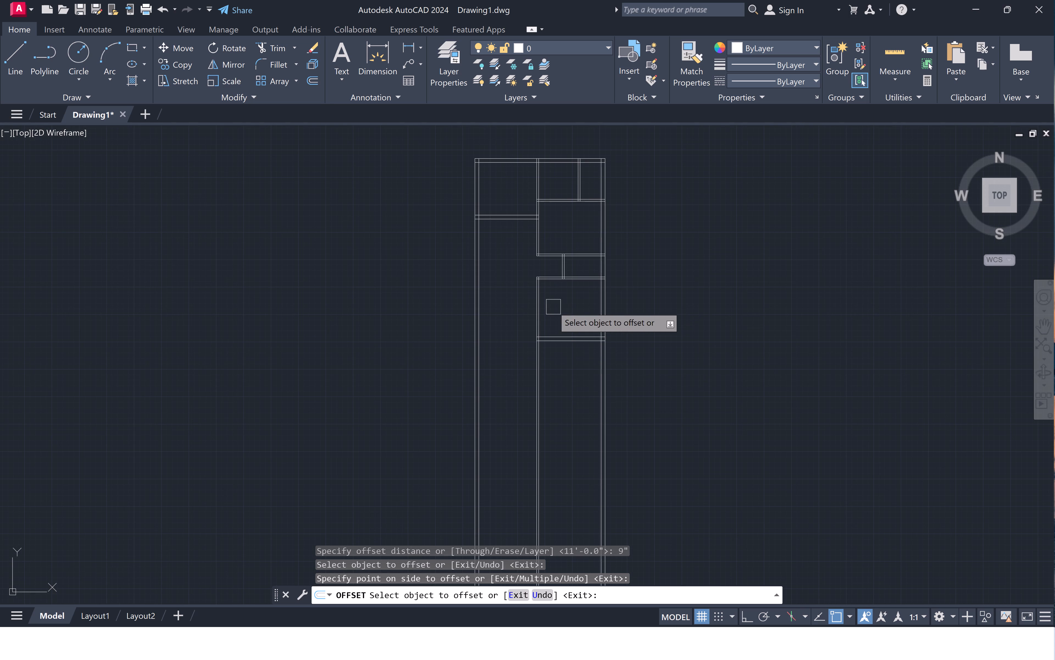
{"action": "scroll", "coordinate": [511, 232], "scroll_direction": "up", "scroll_amount": 3}
{"action": "middle_click_drag", "start_coordinate": [510, 235], "coordinate": [528, 346]}
{"action": "key", "text": "Escape"}
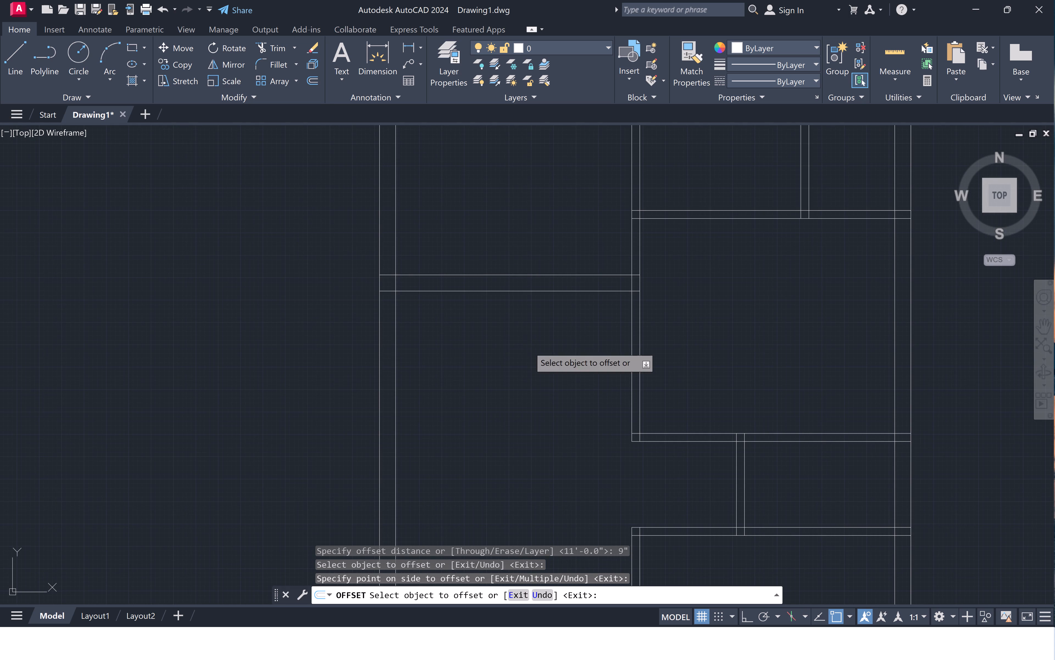
Offset the lower line of the top-left room's bottom wall 17'6" downward to mark the depth of the space below.
{"action": "type", "text": "off"}
{"action": "key", "text": "space"}
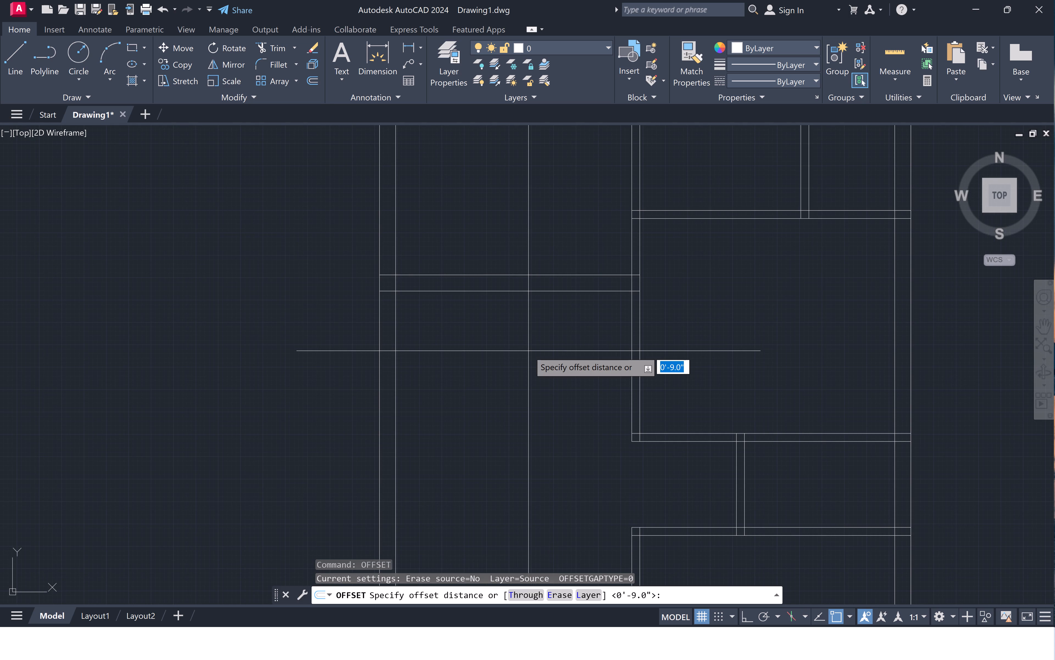
{"action": "type", "text": "17"}
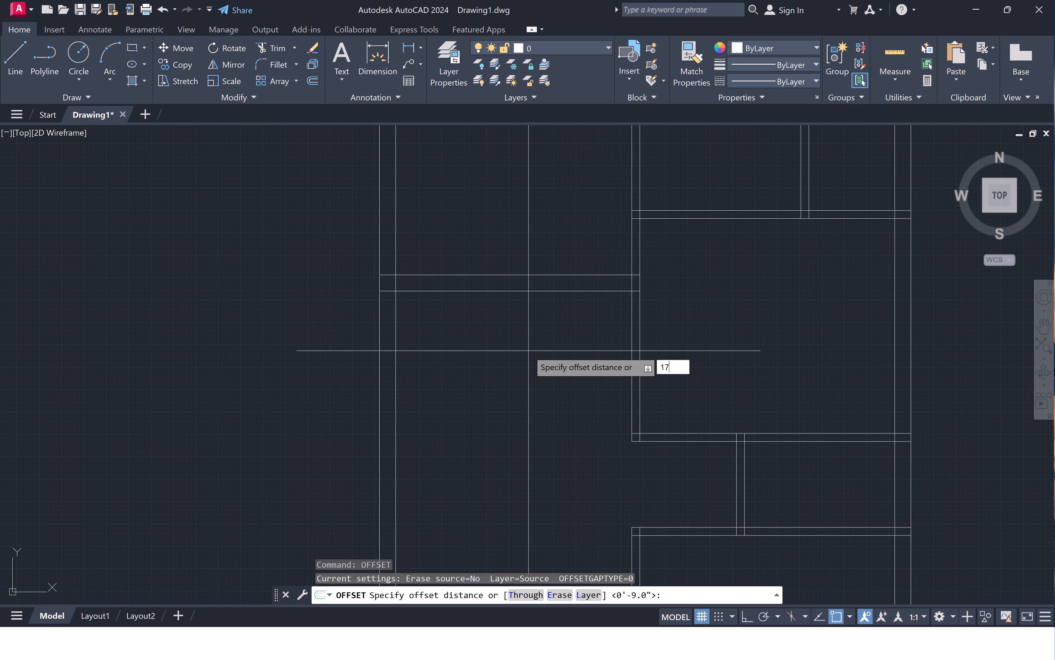
{"action": "key", "text": "apostrophe"}
{"action": "key", "text": "6"}
{"action": "key", "text": "shift+quotedbl"}
{"action": "key", "text": "space"}
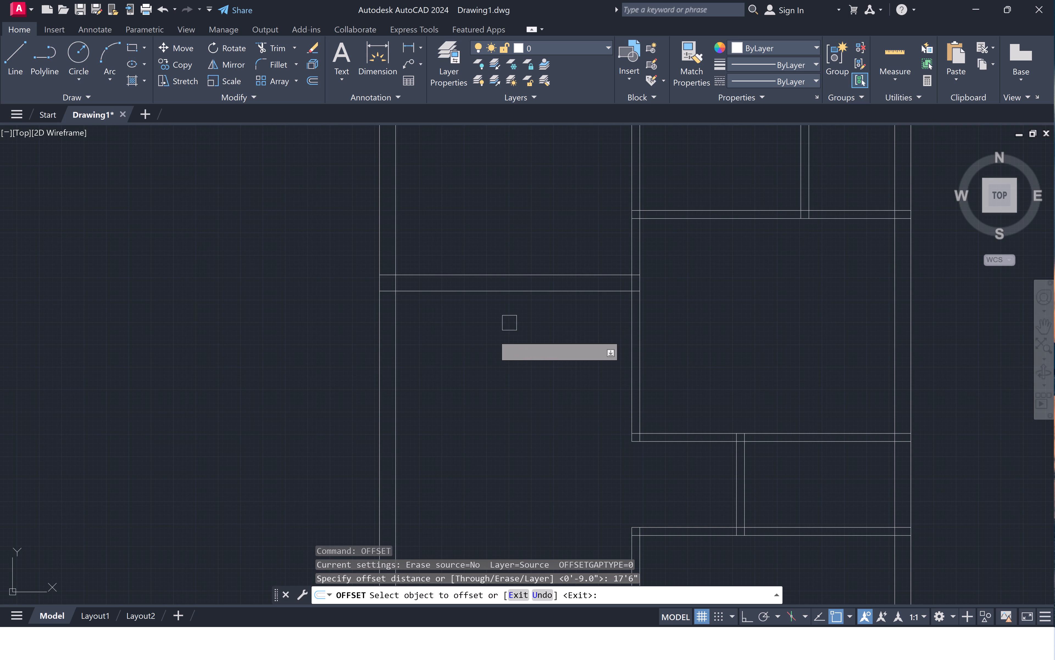
{"action": "scroll", "coordinate": [509, 316], "scroll_direction": "down", "scroll_amount": 1}
{"action": "middle_click_drag", "start_coordinate": [522, 397], "coordinate": [514, 359]}
{"action": "scroll", "coordinate": [524, 328], "scroll_direction": "up", "scroll_amount": 2}
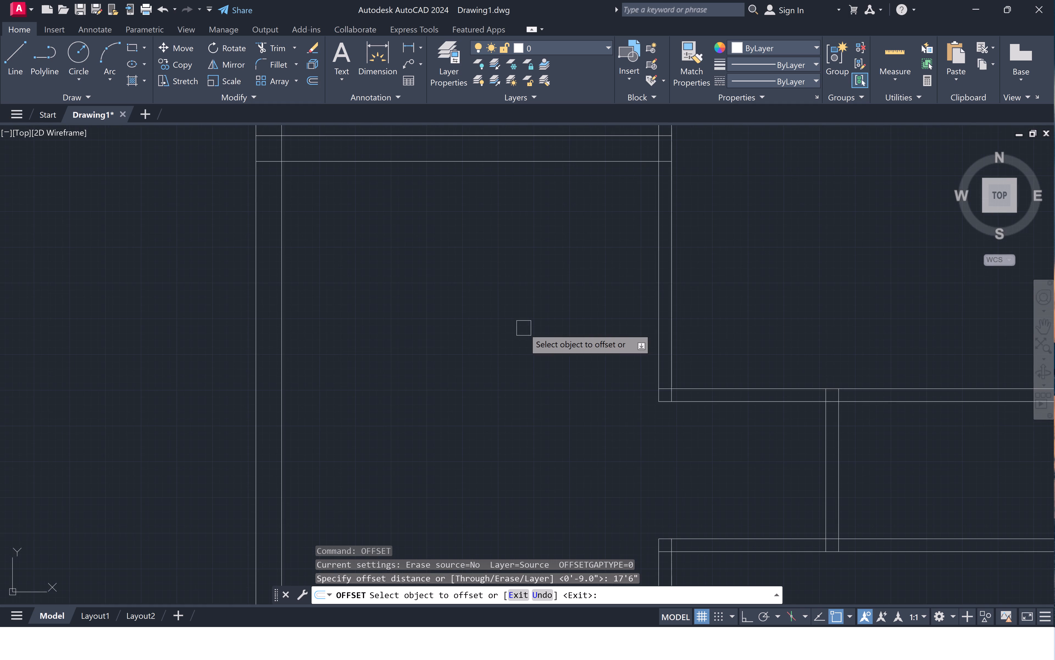
{"action": "scroll", "coordinate": [524, 328], "scroll_direction": "down", "scroll_amount": 1}
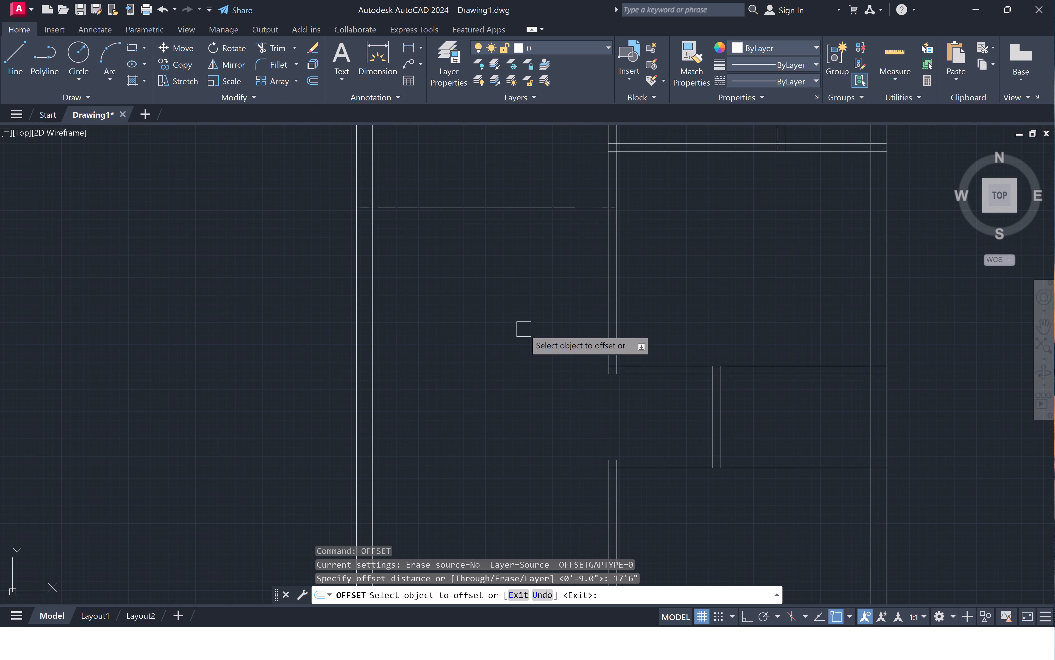
{"action": "left_click", "coordinate": [519, 222]}
{"action": "scroll", "coordinate": [521, 384], "scroll_direction": "down", "scroll_amount": 4}
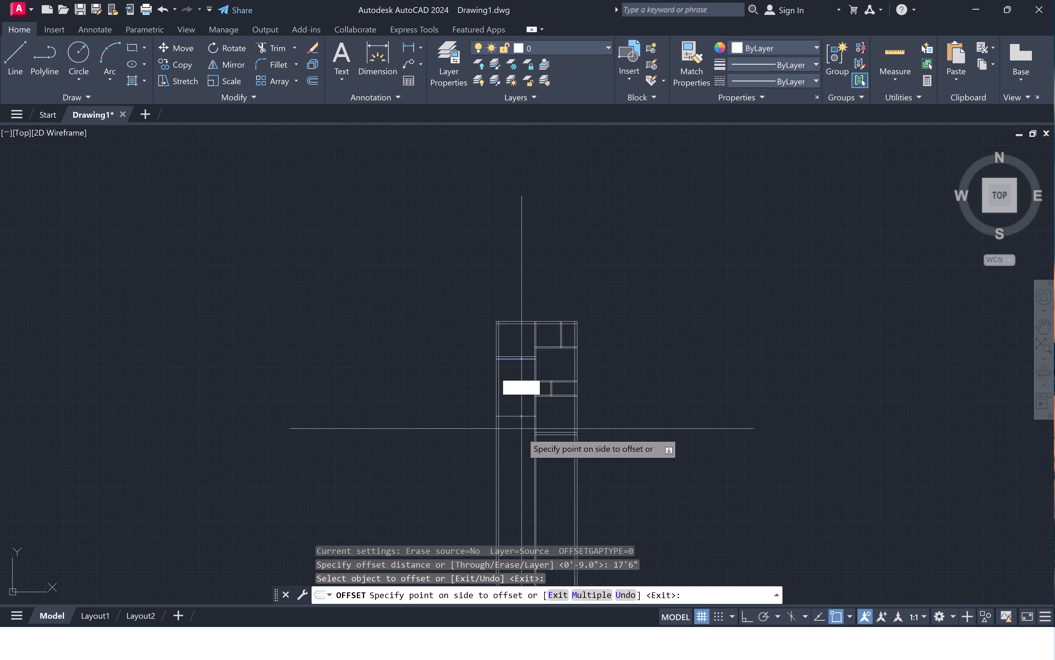
{"action": "left_click", "coordinate": [521, 435]}
{"action": "scroll", "coordinate": [521, 428], "scroll_direction": "up", "scroll_amount": 2}
{"action": "middle_click_drag", "start_coordinate": [521, 426], "coordinate": [514, 353]}
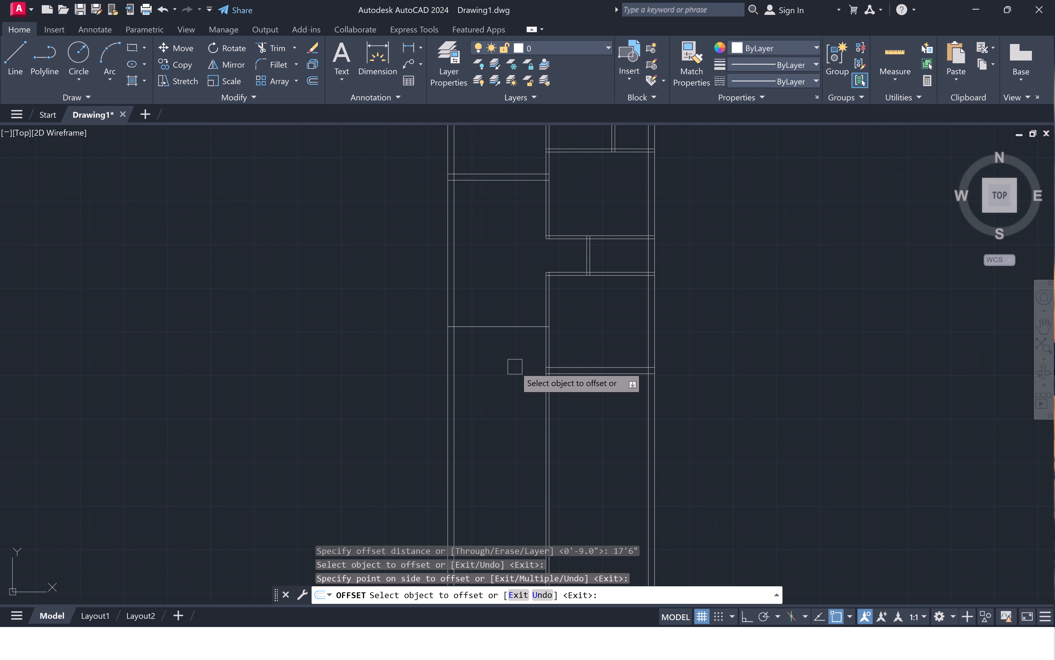
{"action": "scroll", "coordinate": [517, 380], "scroll_direction": "up", "scroll_amount": 2}
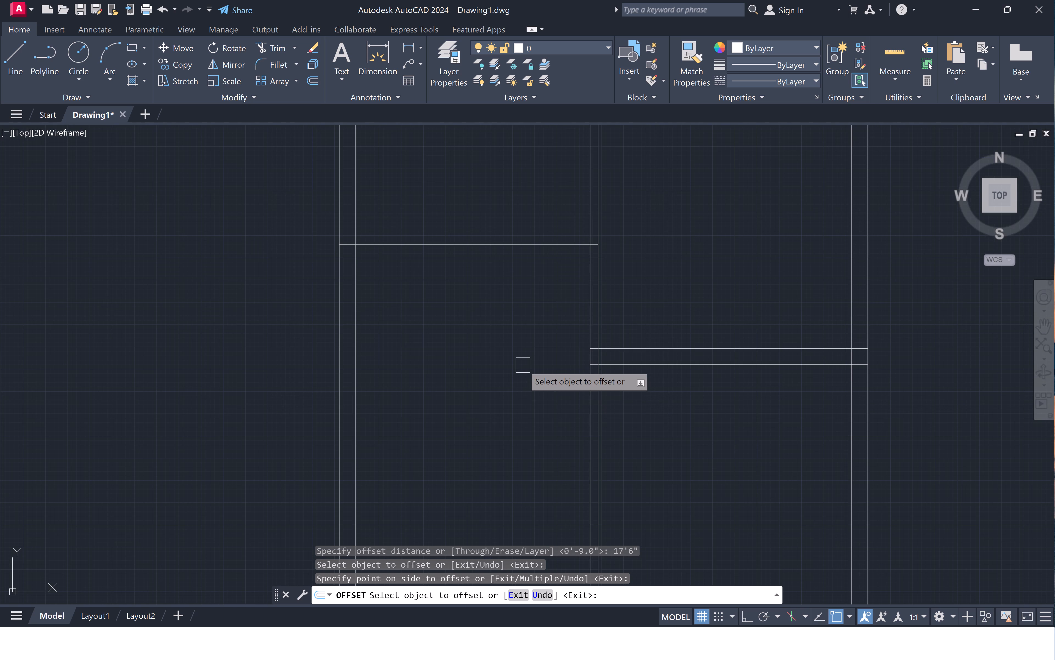
{"action": "key", "text": "space"}
Offset the new 17'6" line 9" downward to form the second horizontal wall in the left-hand column.
{"action": "key", "text": "space"}
{"action": "key", "text": "9"}
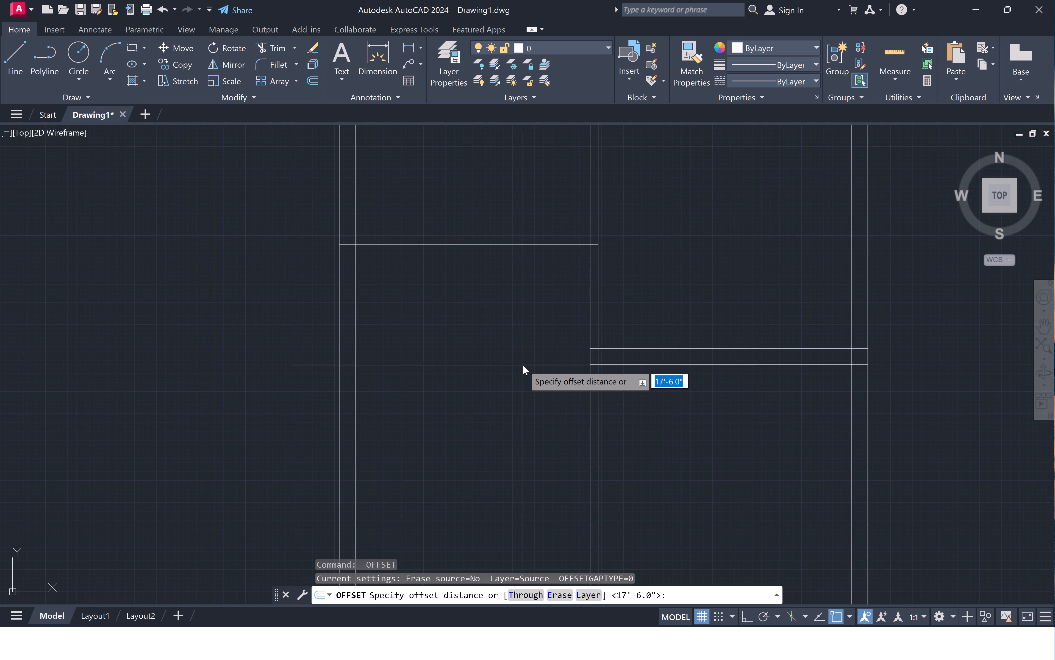
{"action": "type", "text": "\""}
{"action": "key", "text": "space"}
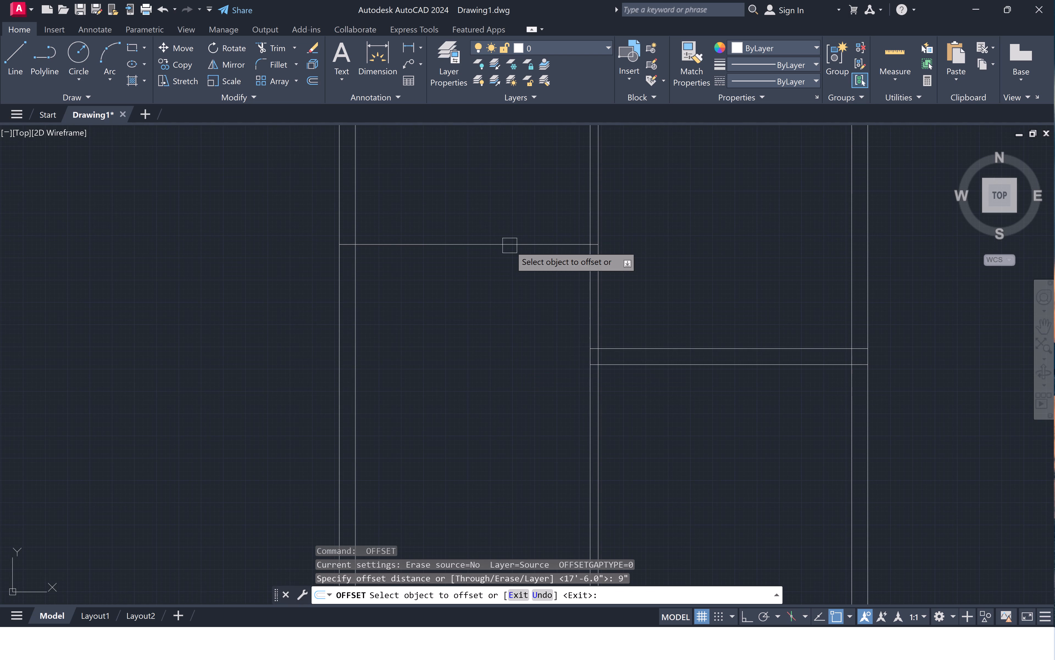
{"action": "left_click", "coordinate": [510, 244]}
{"action": "left_click", "coordinate": [513, 299]}
{"action": "scroll", "coordinate": [525, 209], "scroll_direction": "down", "scroll_amount": 2}
{"action": "scroll", "coordinate": [525, 275], "scroll_direction": "up", "scroll_amount": 2}
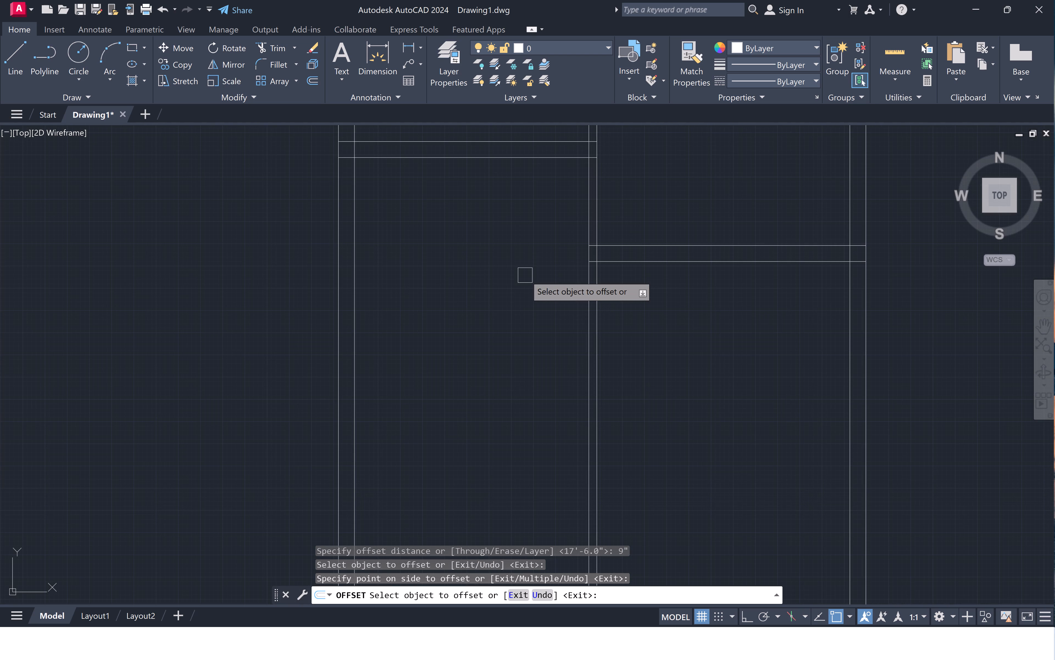
{"action": "key", "text": "space"}
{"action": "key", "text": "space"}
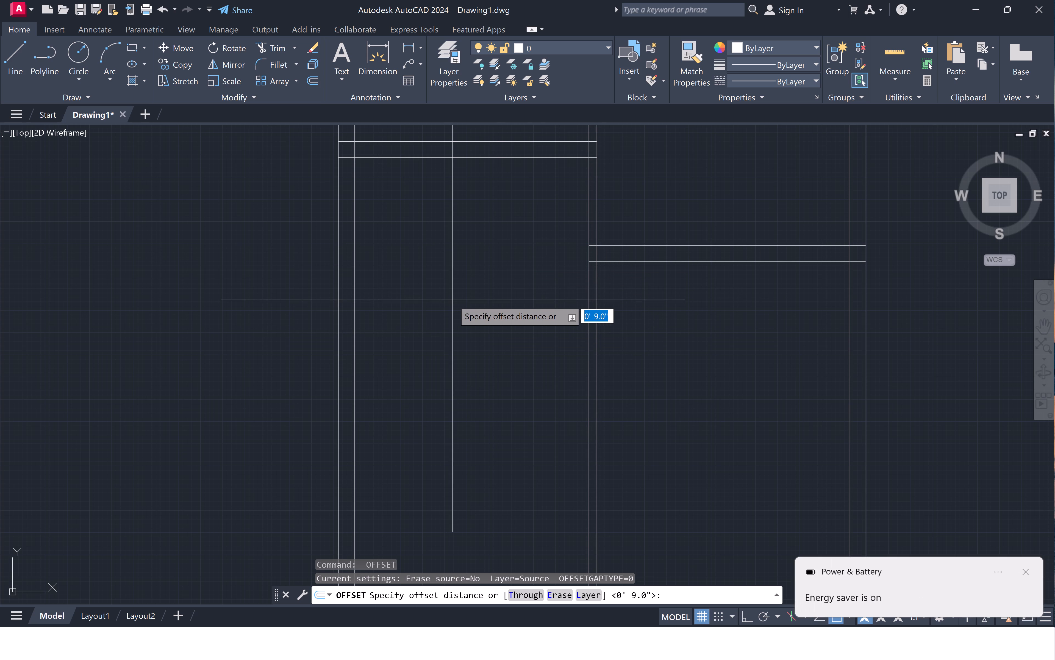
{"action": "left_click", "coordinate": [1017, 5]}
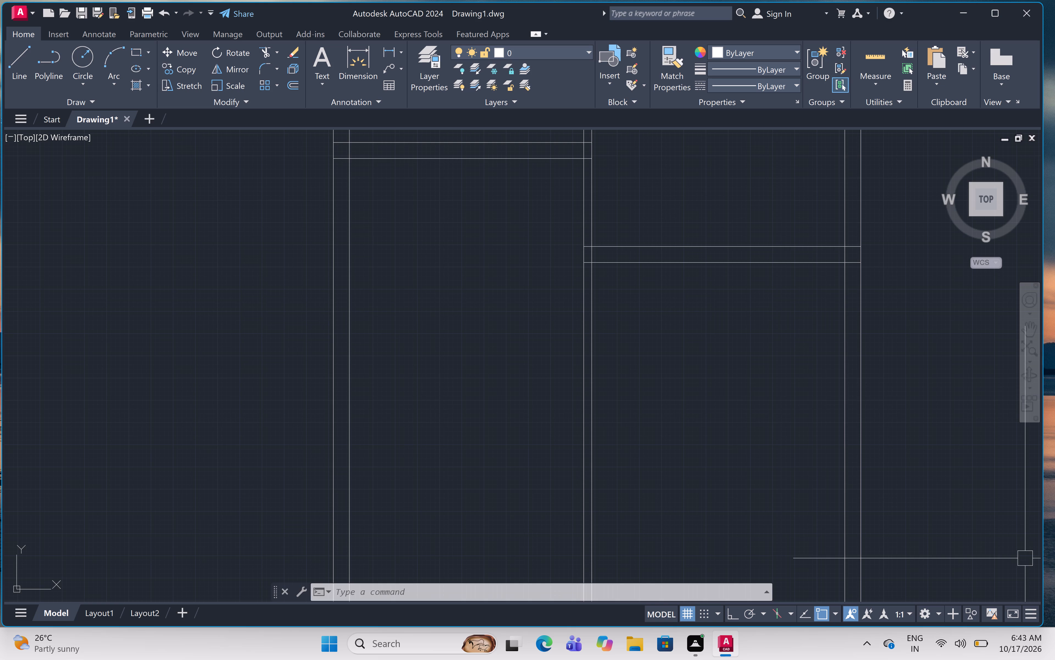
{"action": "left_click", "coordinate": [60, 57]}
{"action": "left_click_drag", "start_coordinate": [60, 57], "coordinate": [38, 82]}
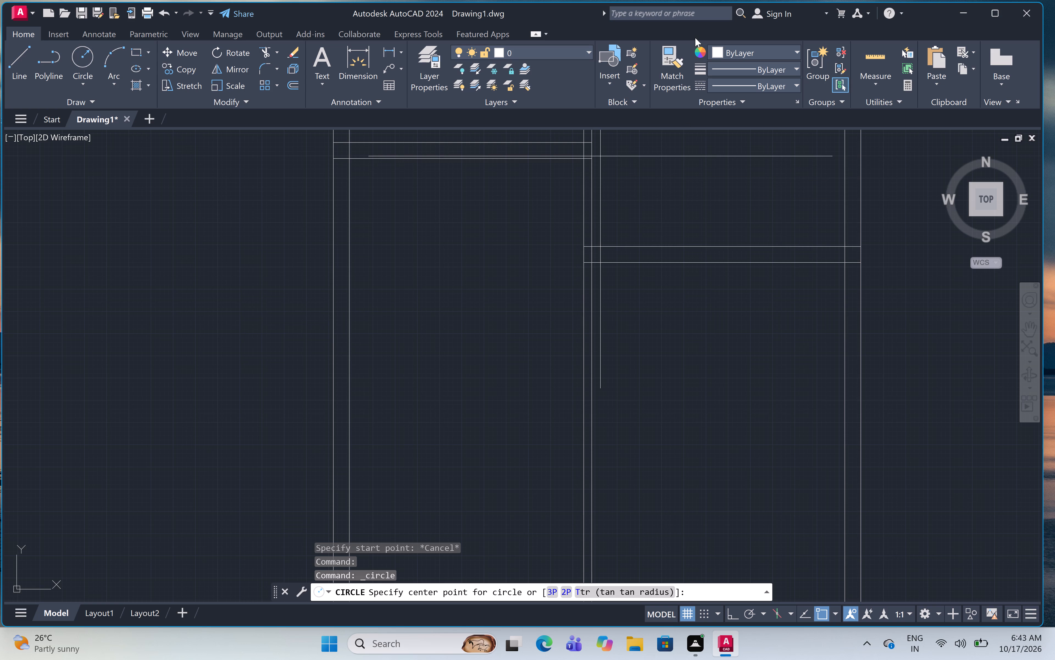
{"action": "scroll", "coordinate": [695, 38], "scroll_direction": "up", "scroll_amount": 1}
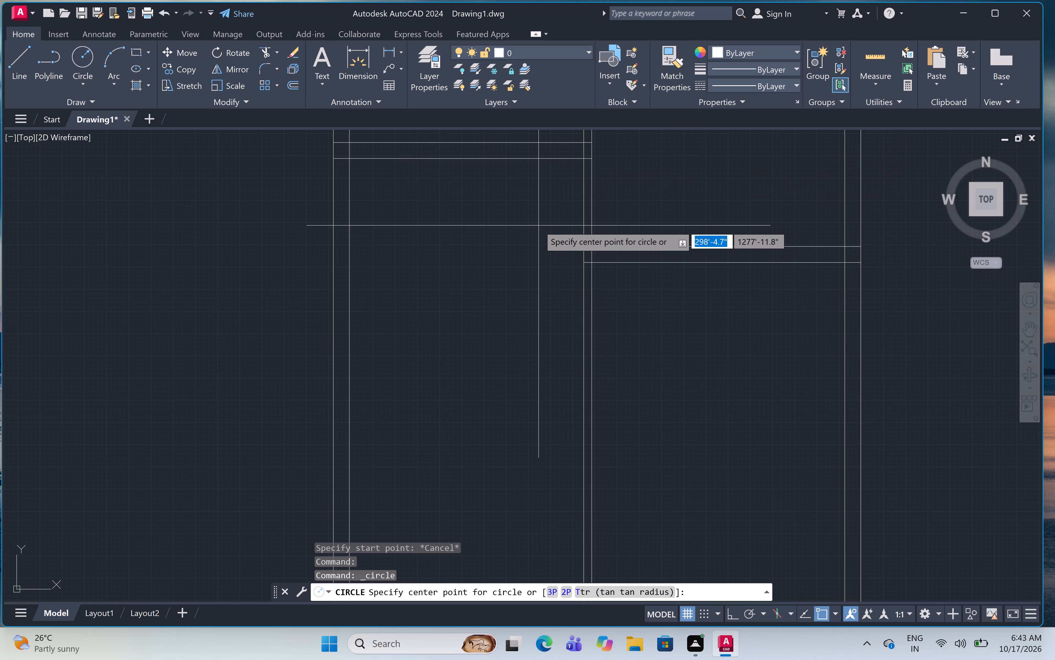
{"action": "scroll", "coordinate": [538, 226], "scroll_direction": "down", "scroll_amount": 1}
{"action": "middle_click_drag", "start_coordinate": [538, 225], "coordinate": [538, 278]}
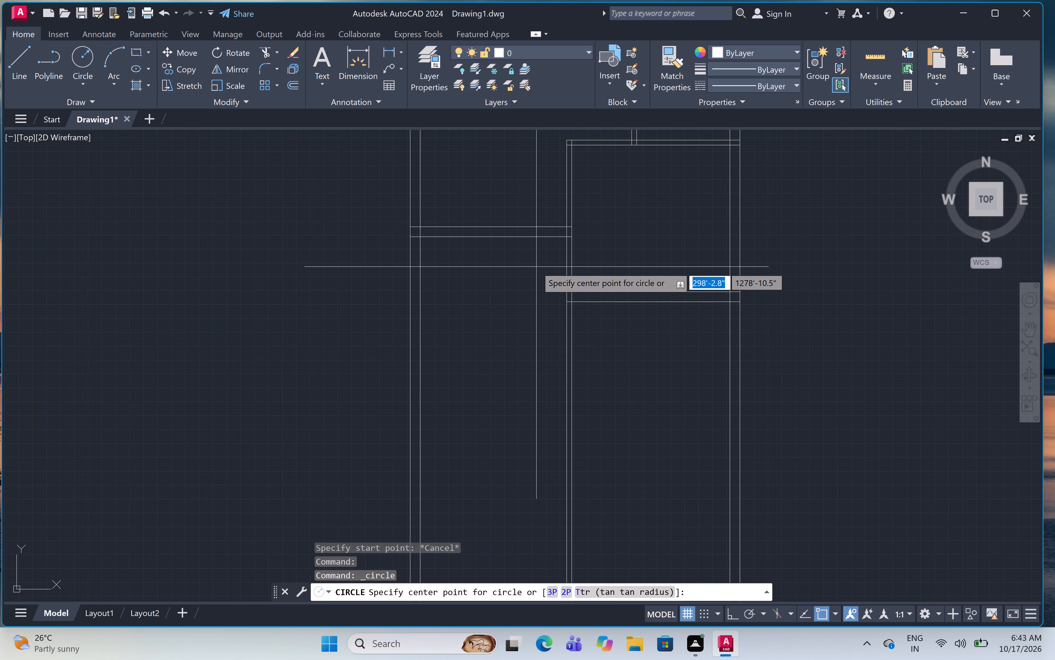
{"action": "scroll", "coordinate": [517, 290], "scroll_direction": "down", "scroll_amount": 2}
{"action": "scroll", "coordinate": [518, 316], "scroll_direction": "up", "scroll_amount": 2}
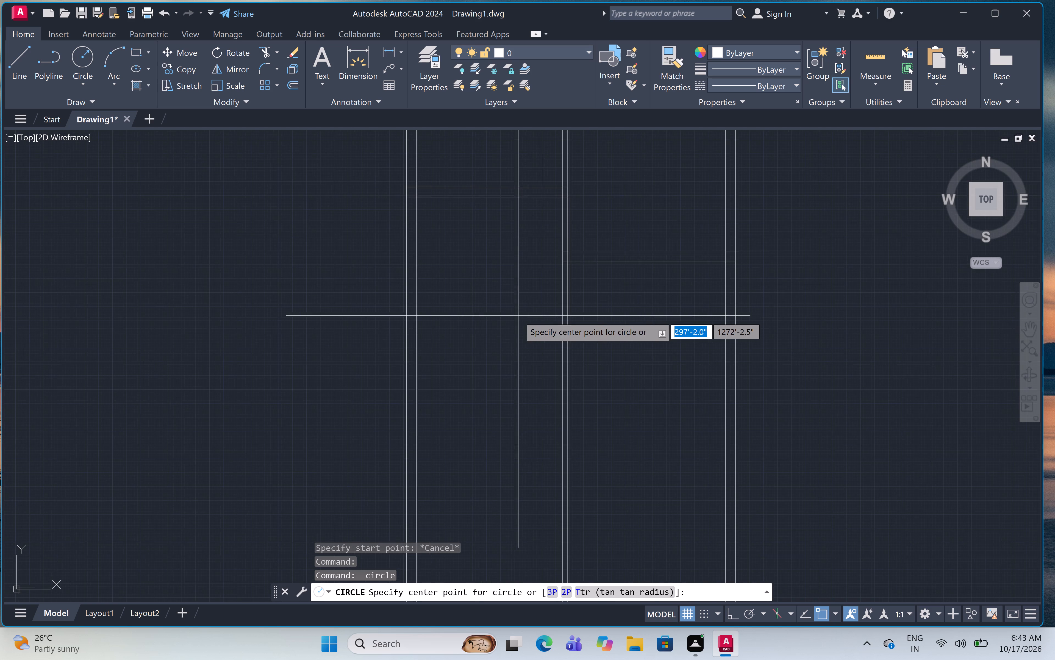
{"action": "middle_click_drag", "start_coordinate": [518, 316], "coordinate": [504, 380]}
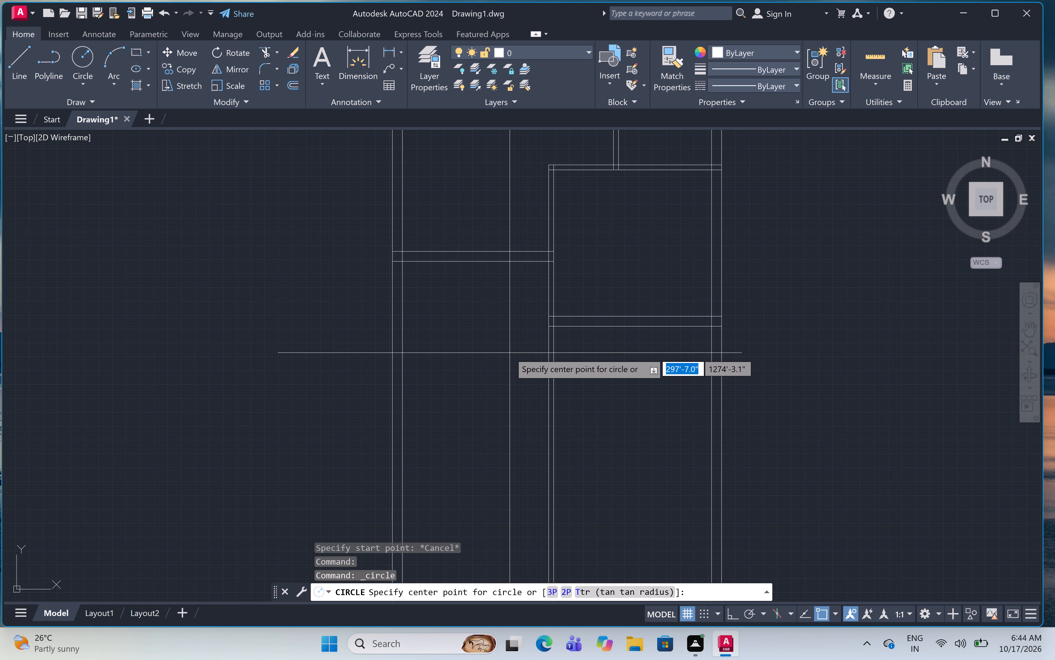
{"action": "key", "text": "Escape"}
Offset the lower line of the left column's second horizontal wall 11'2" downward to mark the next room's depth.
{"action": "type", "text": "off 11"}
{"action": "key", "text": "apostrophe"}
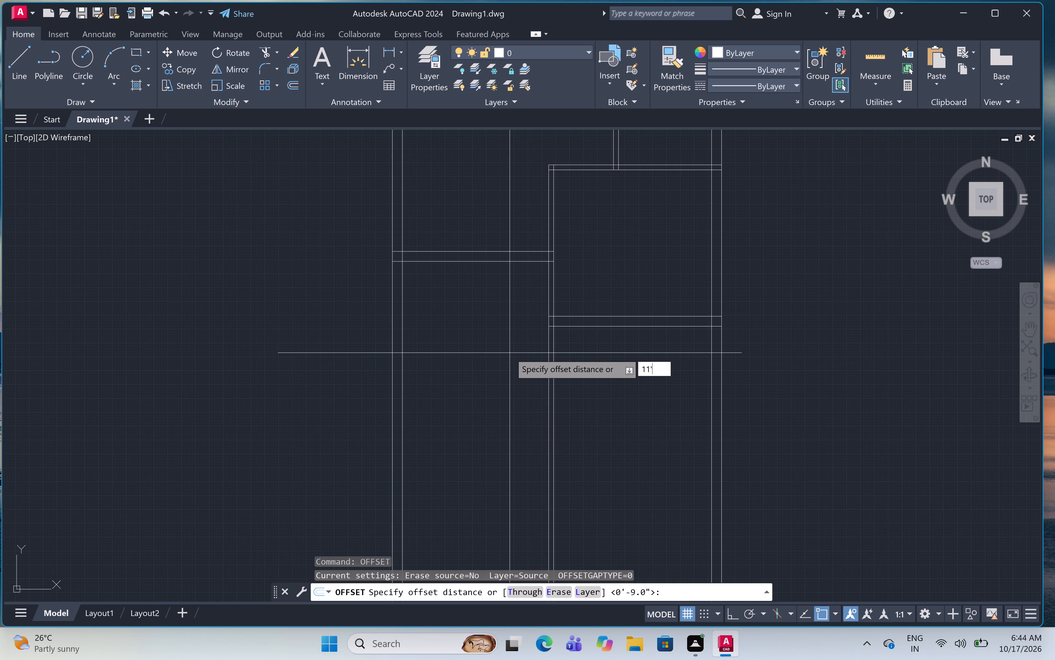
{"action": "key", "text": "2"}
{"action": "key", "text": "shift+quotedbl"}
{"action": "key", "text": "space"}
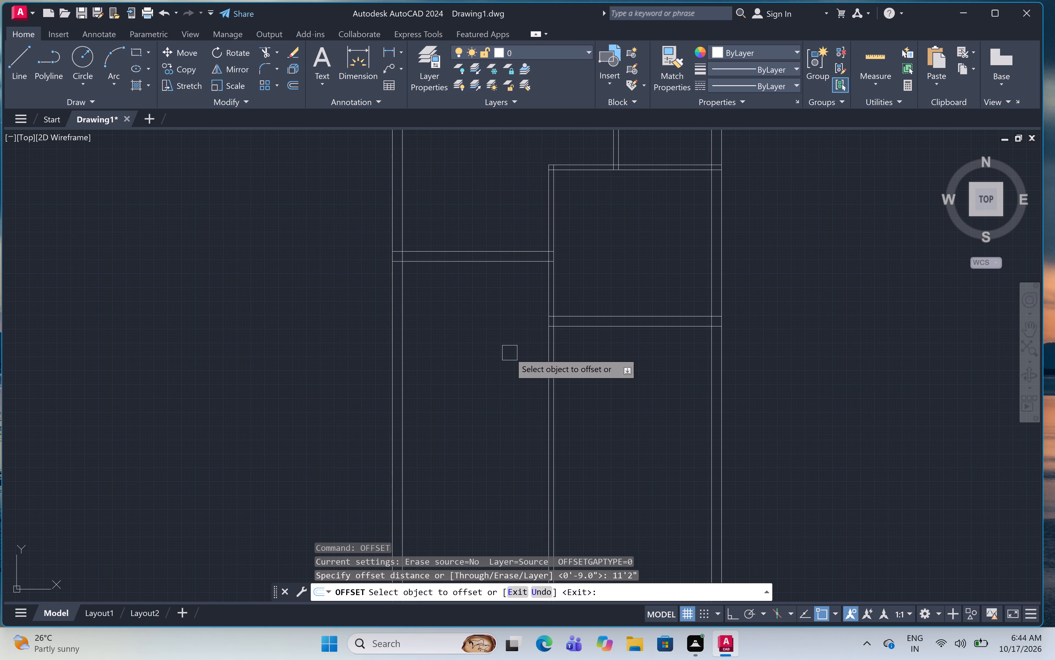
{"action": "left_click", "coordinate": [499, 260]}
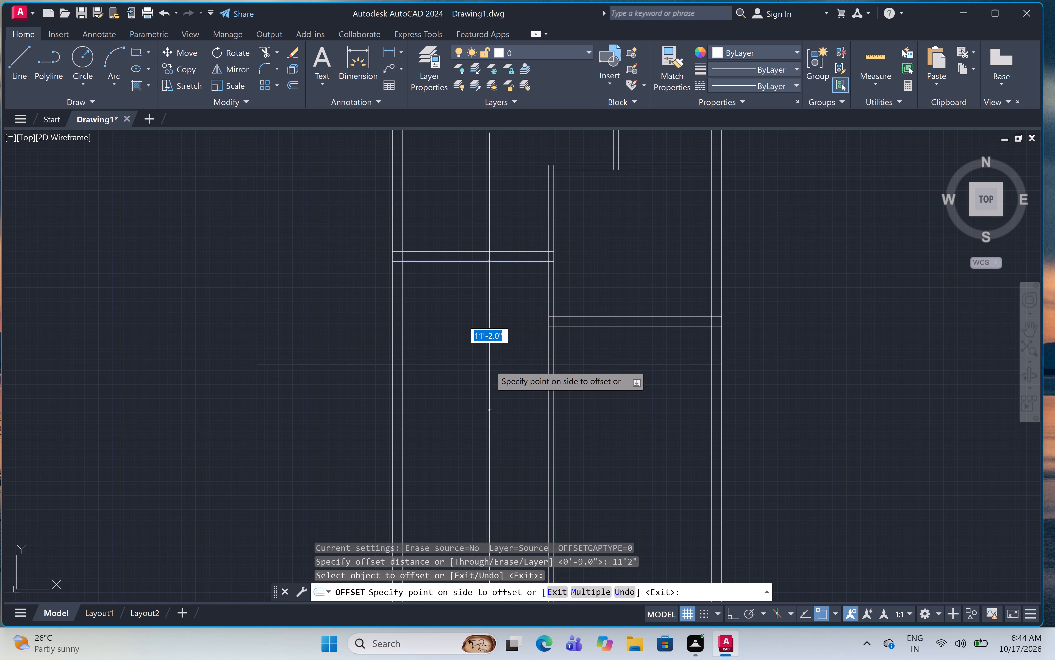
{"action": "left_click", "coordinate": [489, 365]}
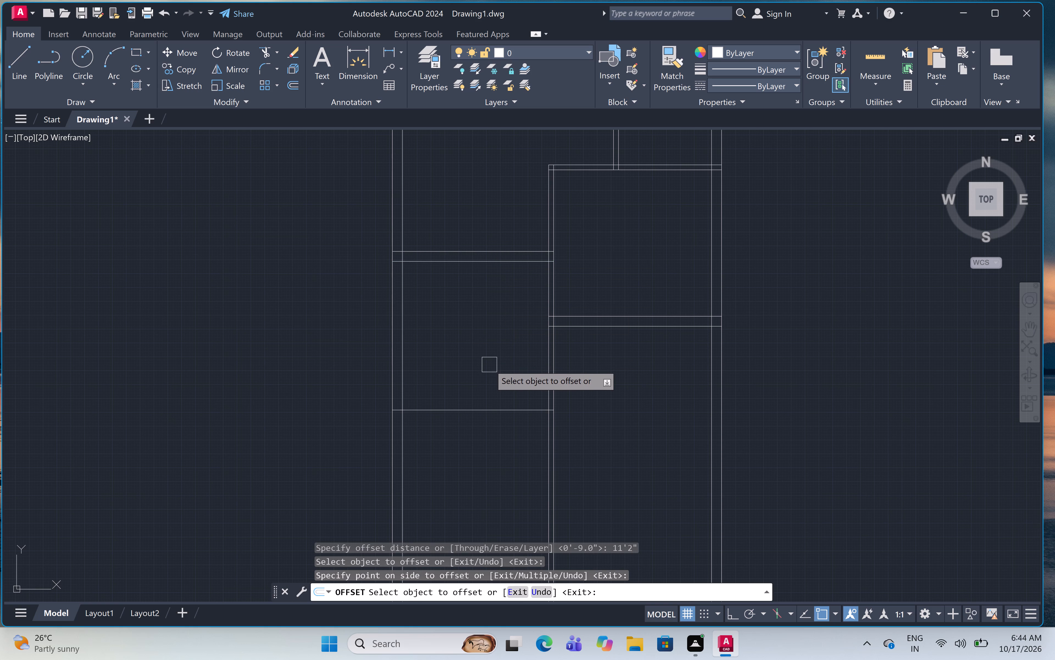
{"action": "key", "text": "space"}
Offset the newest bottom line of the left-hand column 9" downward to give the bottom wall its thickness.
{"action": "key", "text": "space"}
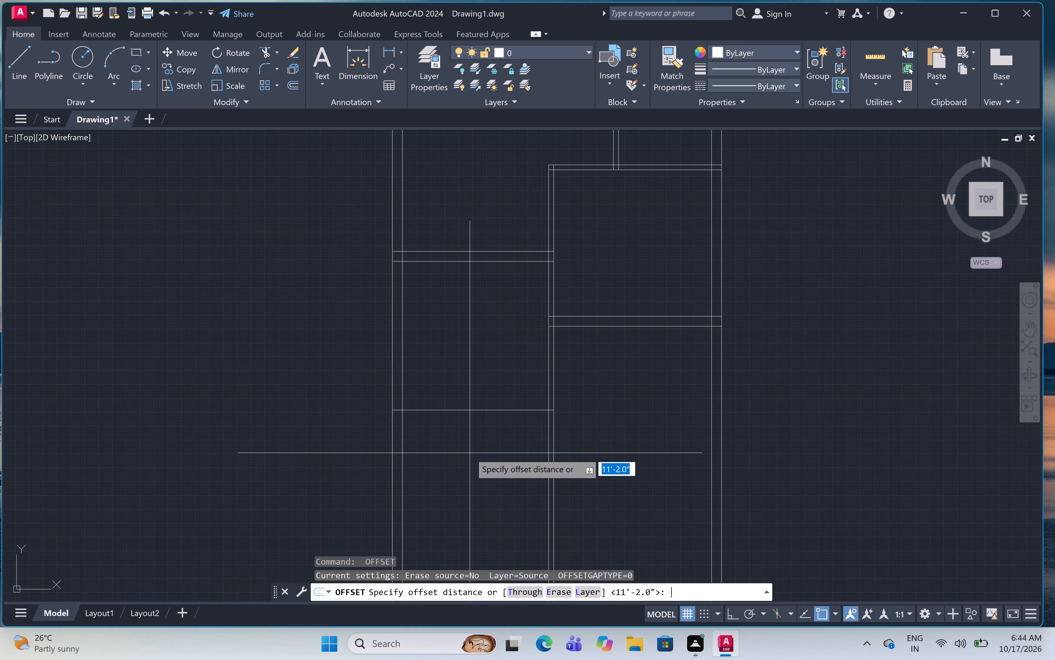
{"action": "type", "text": "9\""}
{"action": "key", "text": "space"}
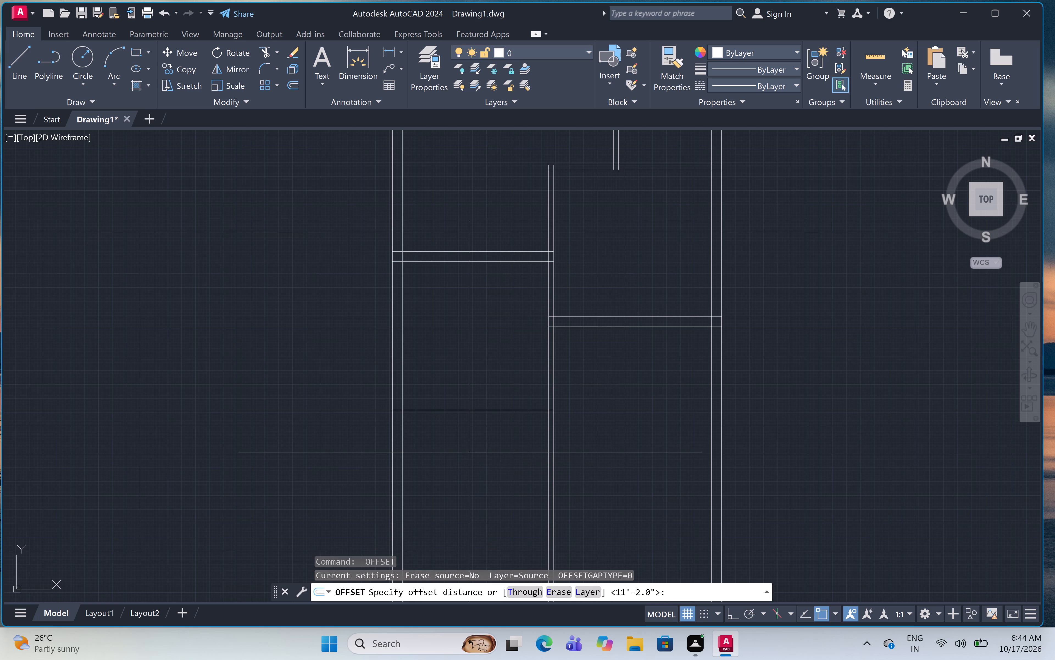
{"action": "left_click", "coordinate": [488, 408]}
{"action": "left_click", "coordinate": [482, 431]}
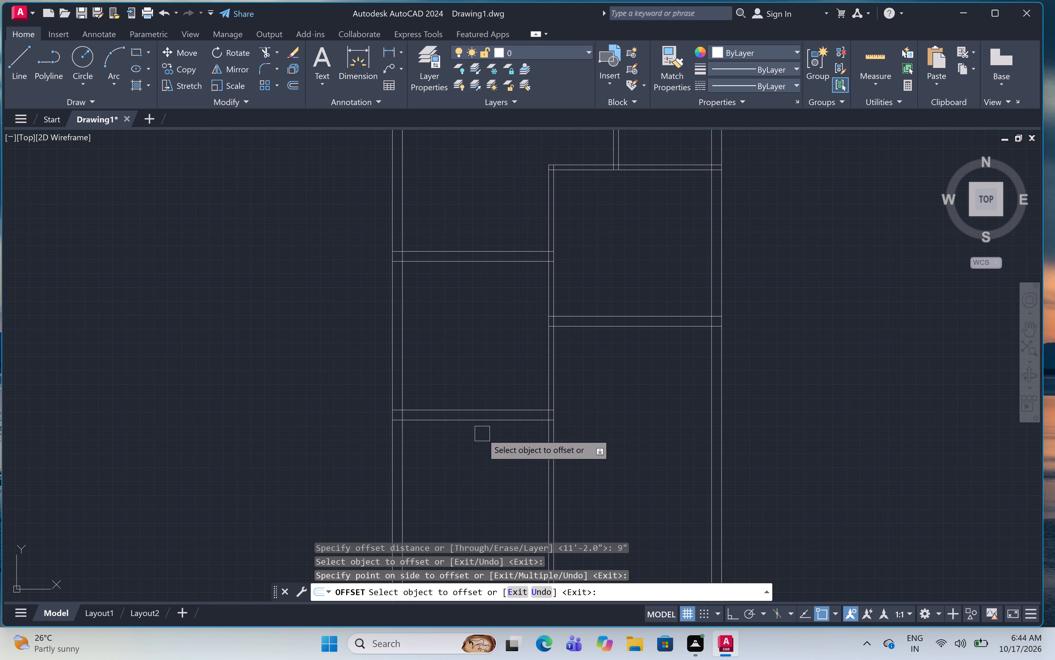
{"action": "key", "text": "Escape"}
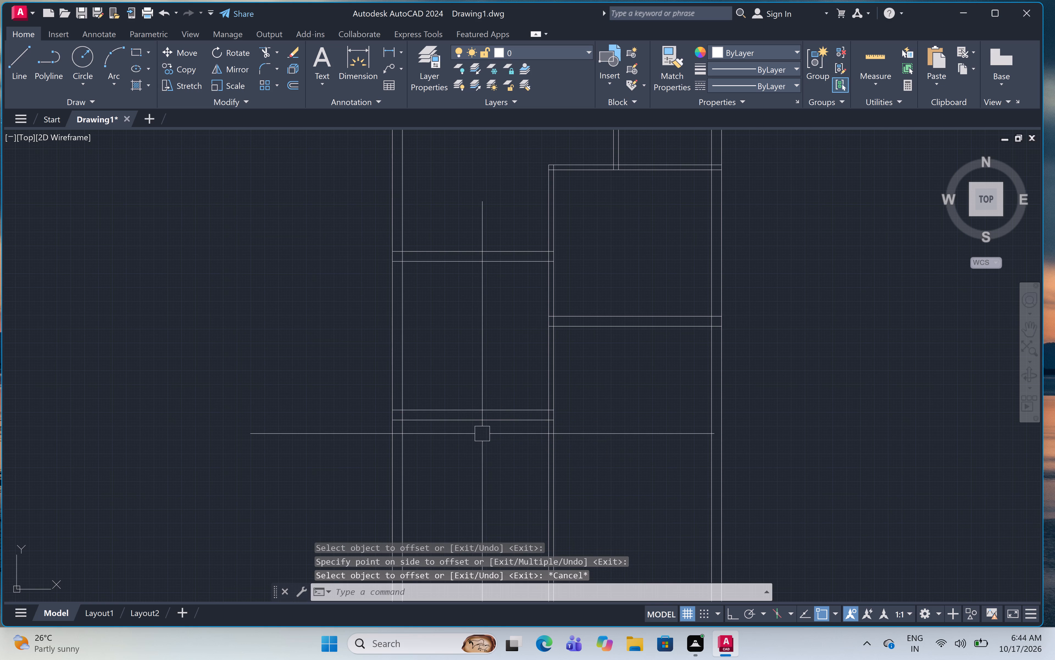
Extend both lines of the bottom wall across the central wall to the outer line of the plan's right-hand wall.
{"action": "type", "text": "ex"}
{"action": "key", "text": "space"}
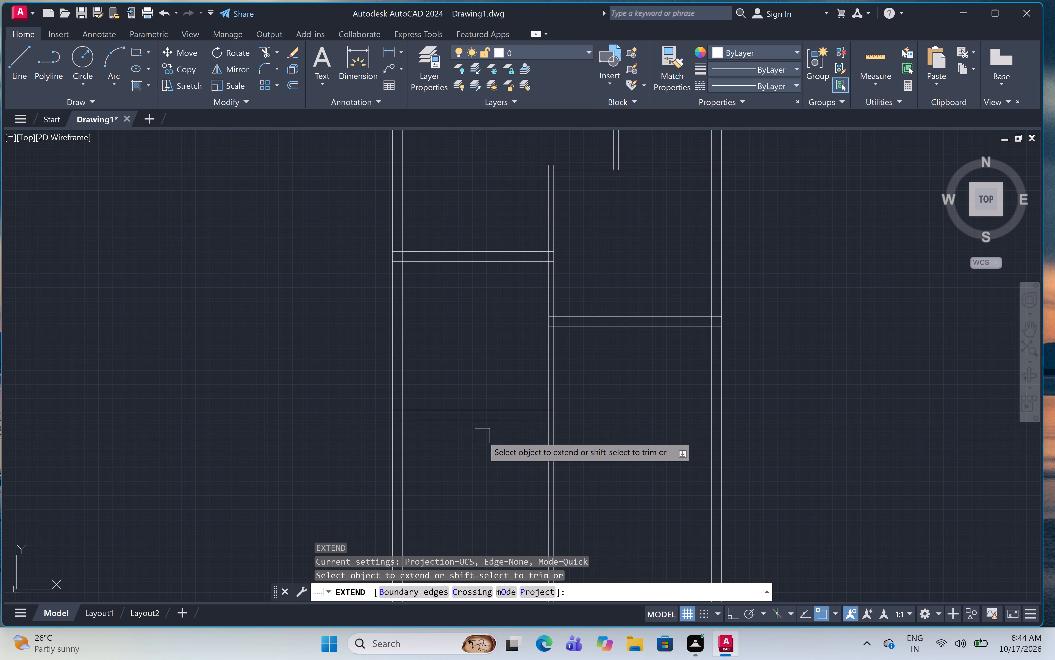
{"action": "left_click", "coordinate": [502, 391]}
{"action": "left_click", "coordinate": [495, 455]}
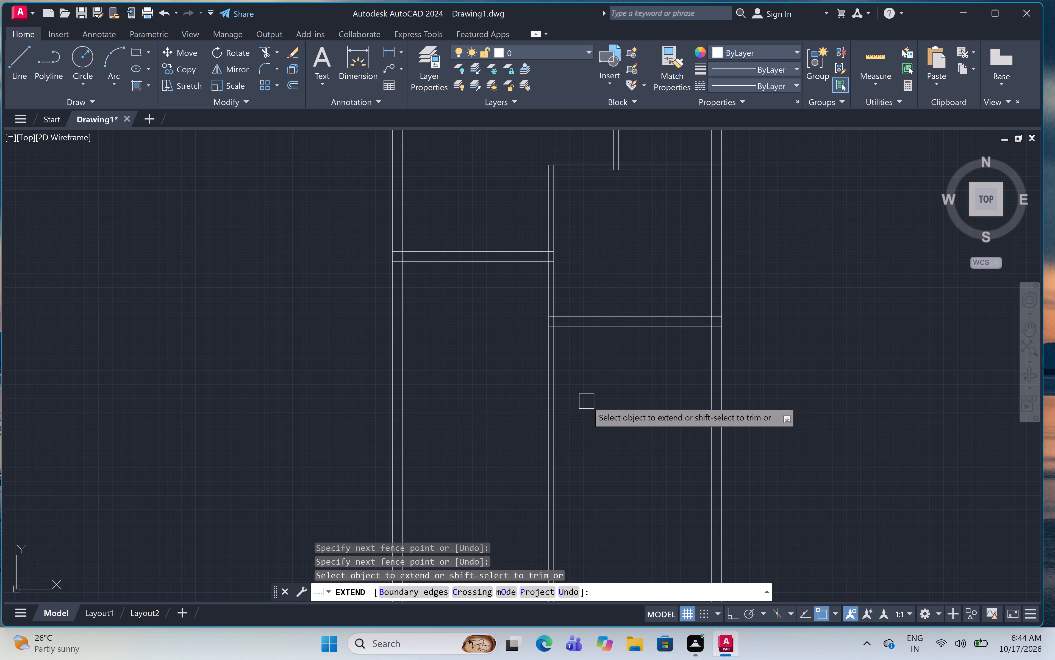
{"action": "left_click", "coordinate": [587, 401]}
{"action": "left_click", "coordinate": [586, 434]}
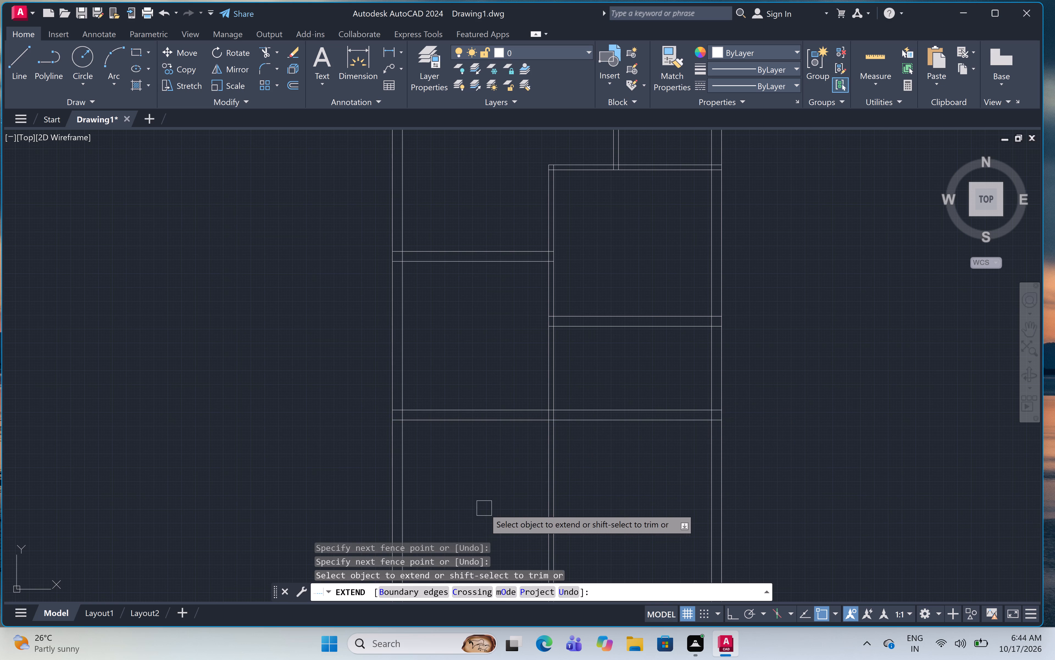
{"action": "key", "text": "Escape"}
Trim all the vertical wall lines that run past the lower line of the bottom wall.
{"action": "type", "text": "tr"}
{"action": "key", "text": "space"}
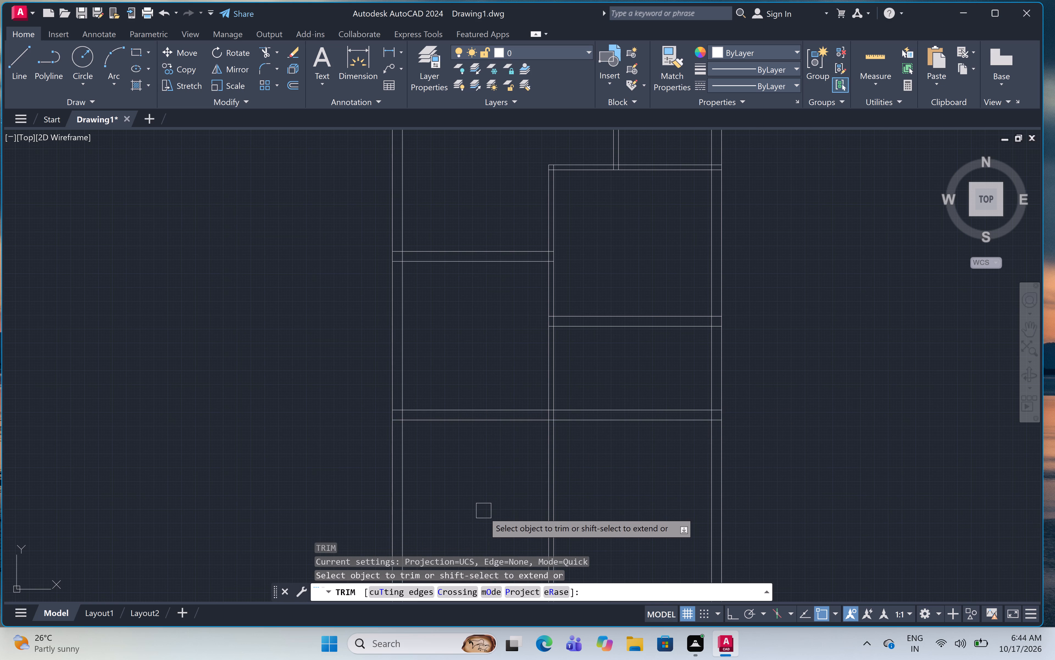
{"action": "left_click", "coordinate": [373, 465]}
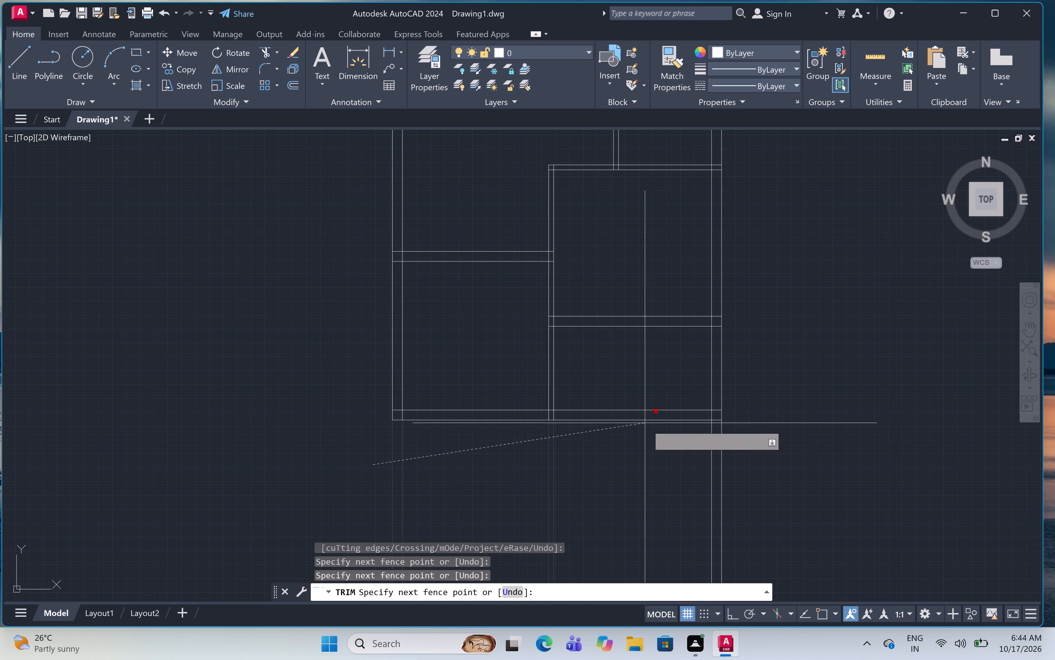
{"action": "left_click", "coordinate": [757, 477]}
Look over the full wall layout, examining the bottom wall and the lower rooms.
{"action": "scroll", "coordinate": [769, 439], "scroll_direction": "down", "scroll_amount": 2}
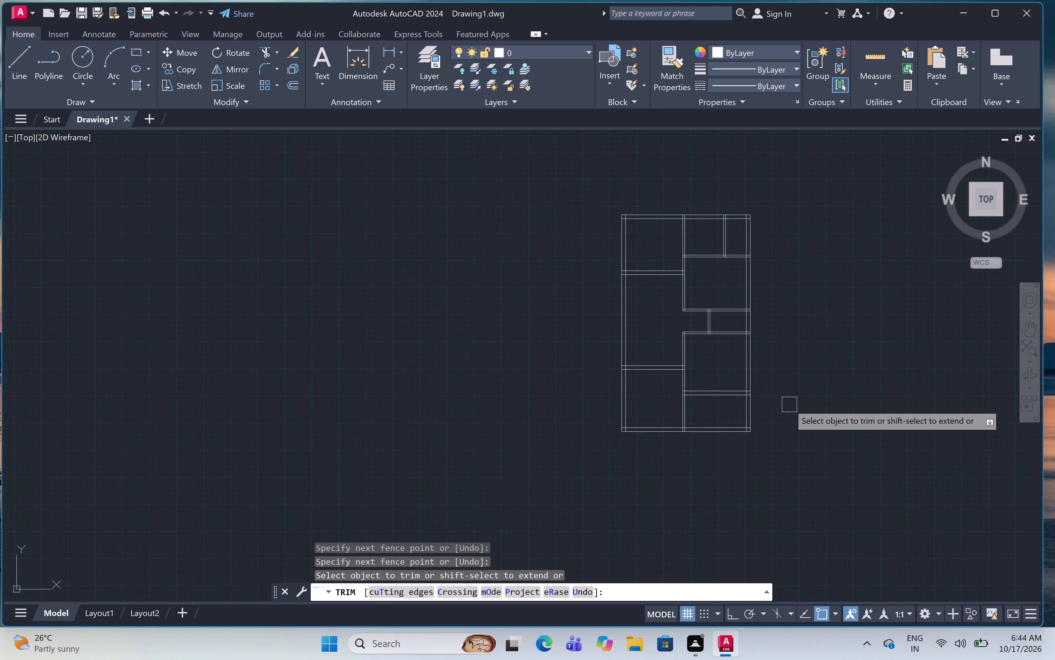
{"action": "scroll", "coordinate": [789, 405], "scroll_direction": "up", "scroll_amount": 1}
{"action": "middle_click_drag", "start_coordinate": [789, 404], "coordinate": [790, 456]}
{"action": "scroll", "coordinate": [791, 450], "scroll_direction": "down", "scroll_amount": 1}
{"action": "middle_click_drag", "start_coordinate": [791, 449], "coordinate": [612, 455]}
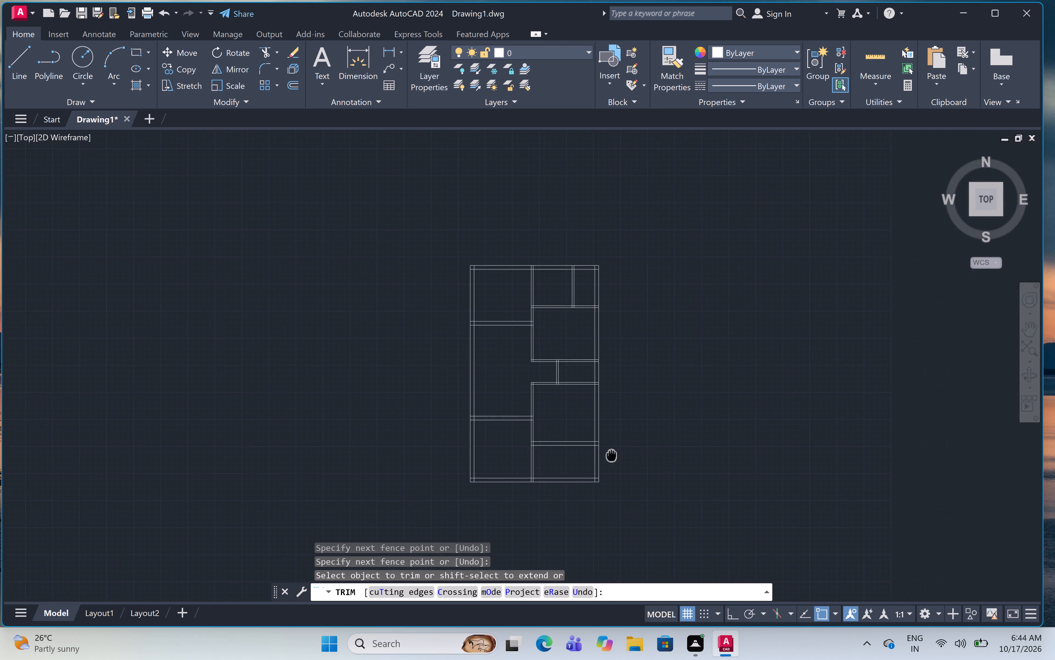
{"action": "middle_click_drag", "start_coordinate": [612, 455], "coordinate": [611, 455]}
{"action": "middle_click", "coordinate": [688, 424]}
{"action": "middle_click_drag", "start_coordinate": [637, 446], "coordinate": [712, 415]}
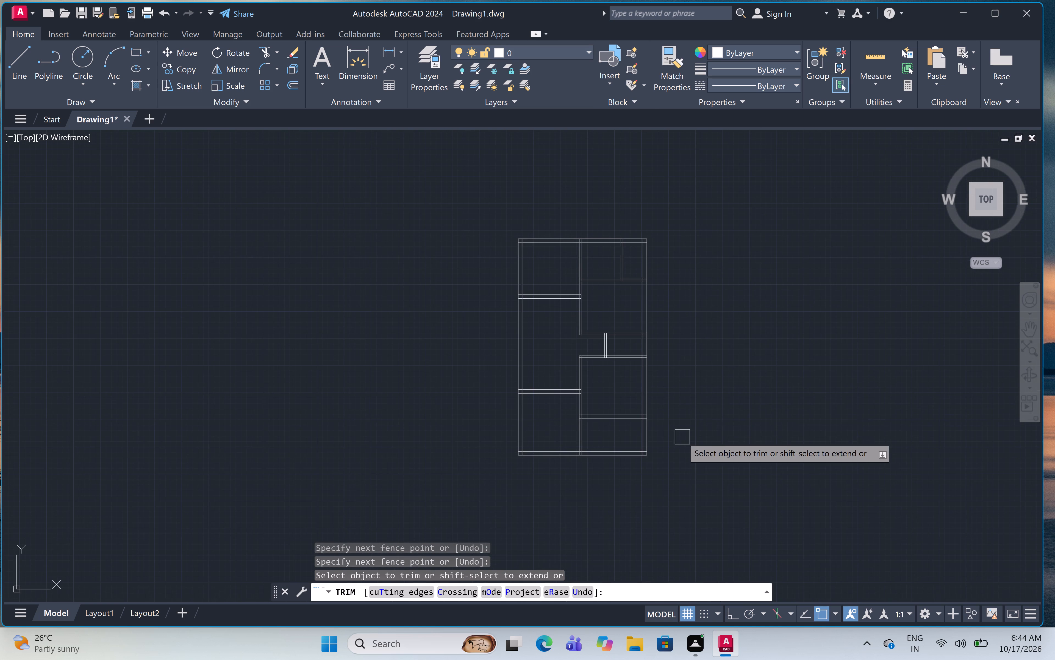
{"action": "scroll", "coordinate": [681, 435], "scroll_direction": "up", "scroll_amount": 1}
{"action": "middle_click_drag", "start_coordinate": [681, 435], "coordinate": [778, 418]}
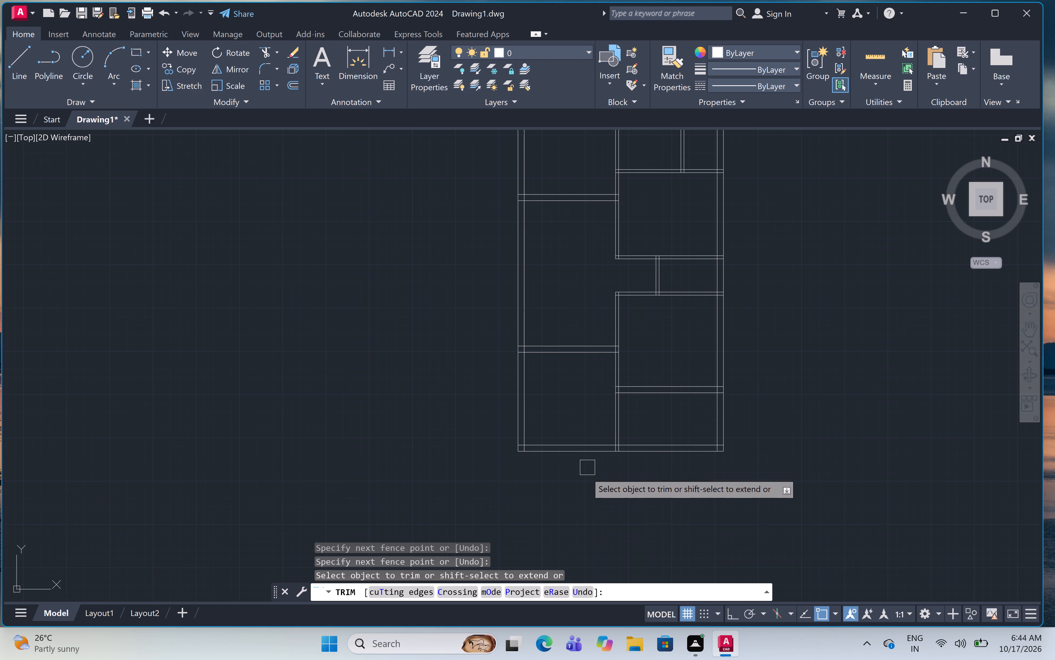
{"action": "scroll", "coordinate": [585, 486], "scroll_direction": "up", "scroll_amount": 1}
{"action": "middle_click_drag", "start_coordinate": [585, 486], "coordinate": [584, 465]}
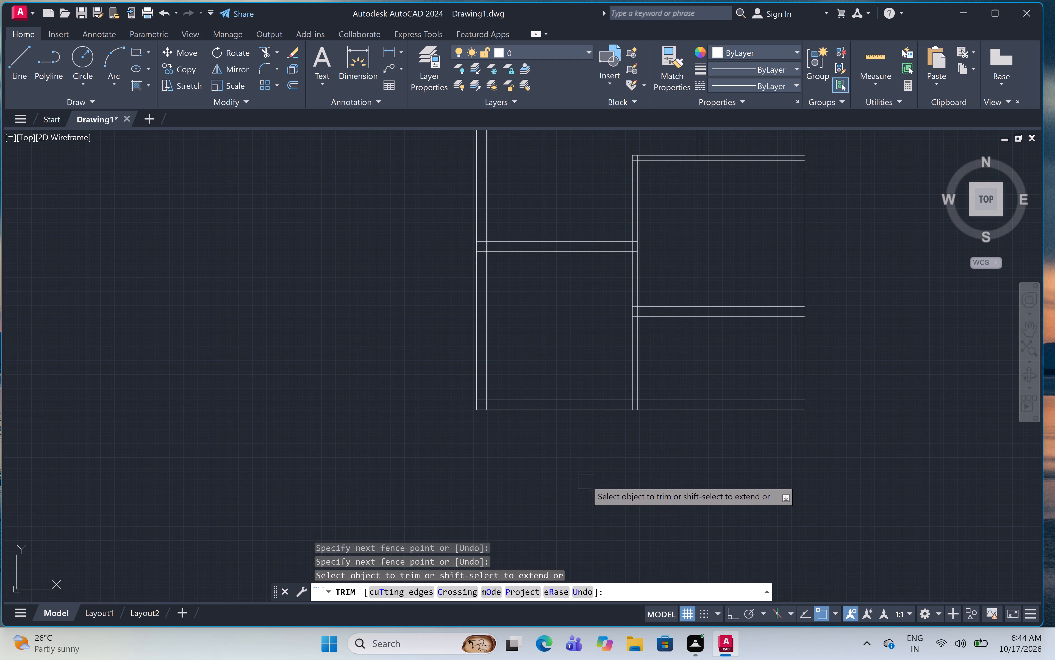
{"action": "key", "text": "Escape"}
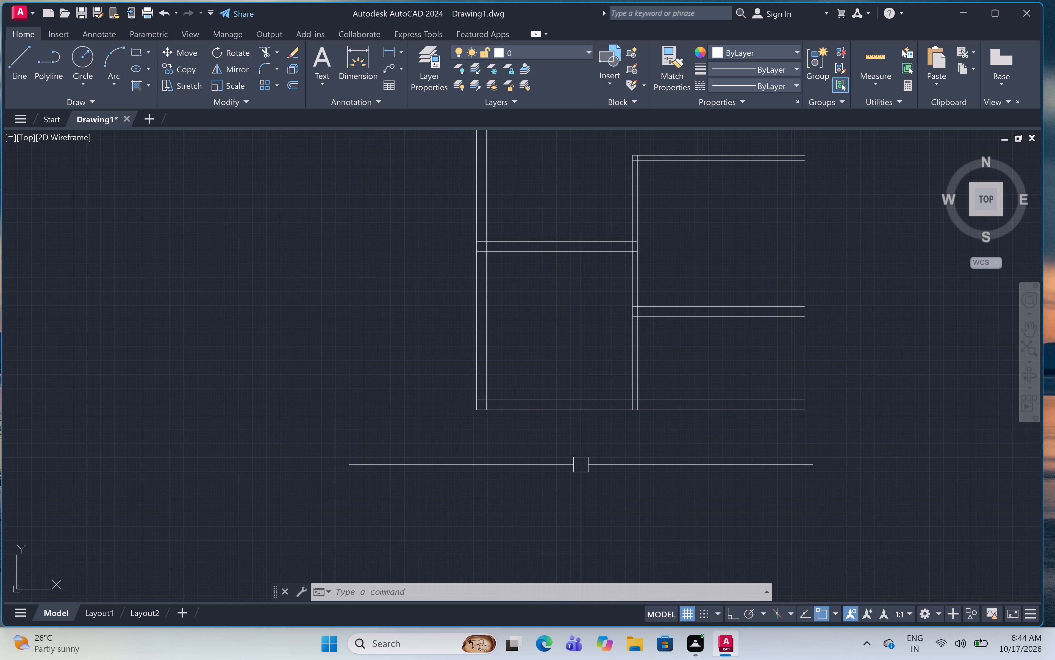
{"action": "scroll", "coordinate": [581, 465], "scroll_direction": "down", "scroll_amount": 2}
{"action": "middle_click_drag", "start_coordinate": [581, 465], "coordinate": [583, 485]}
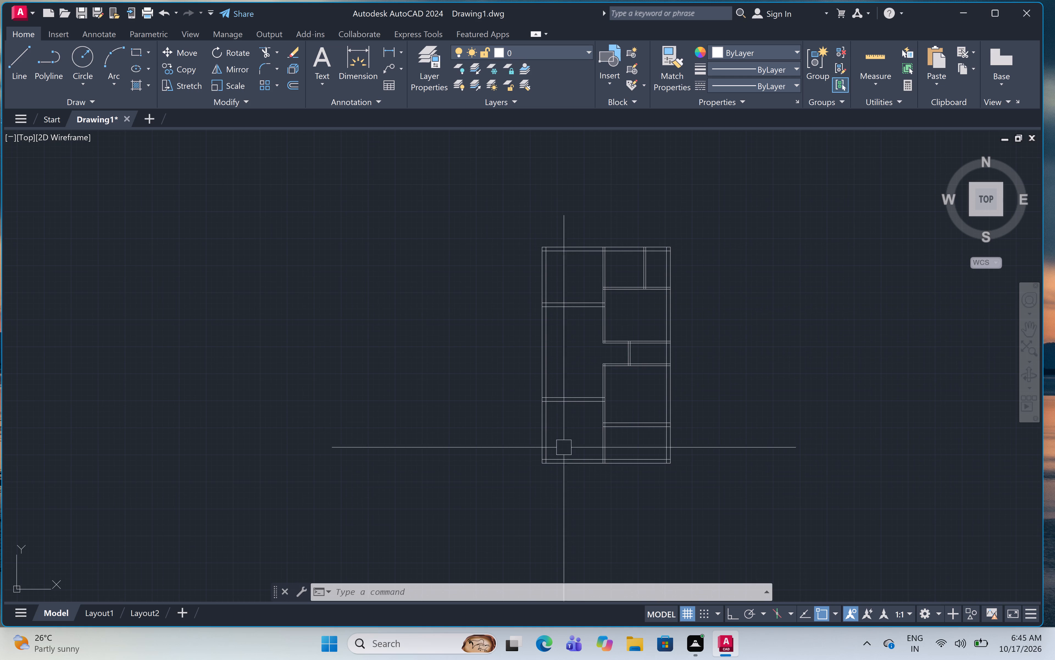
{"action": "scroll", "coordinate": [558, 438], "scroll_direction": "up", "scroll_amount": 2}
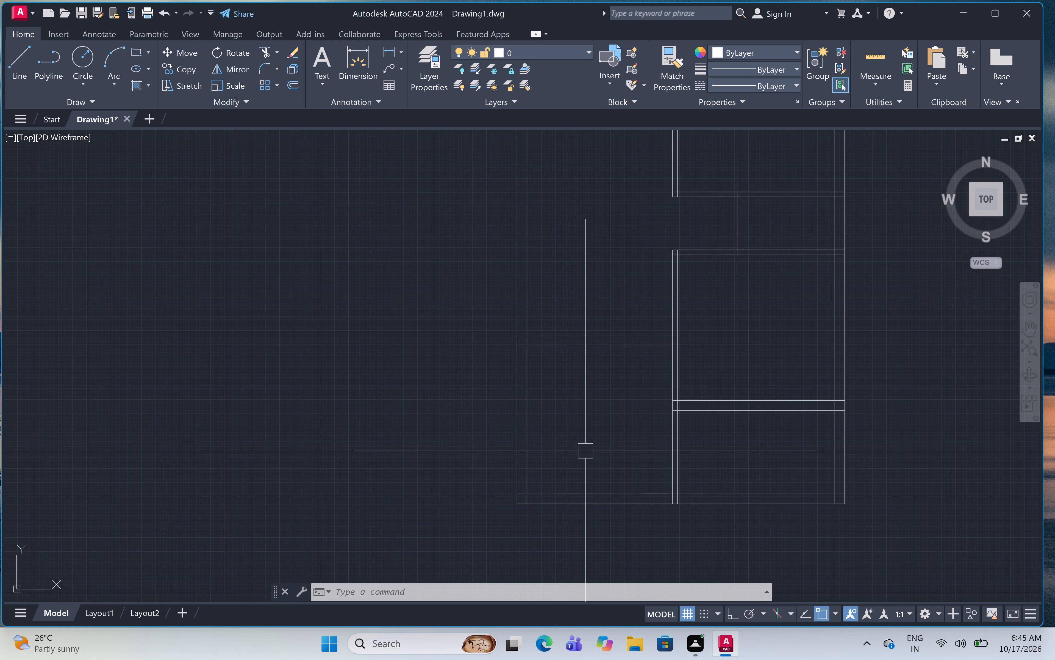
{"action": "middle_click_drag", "start_coordinate": [585, 450], "coordinate": [585, 442]}
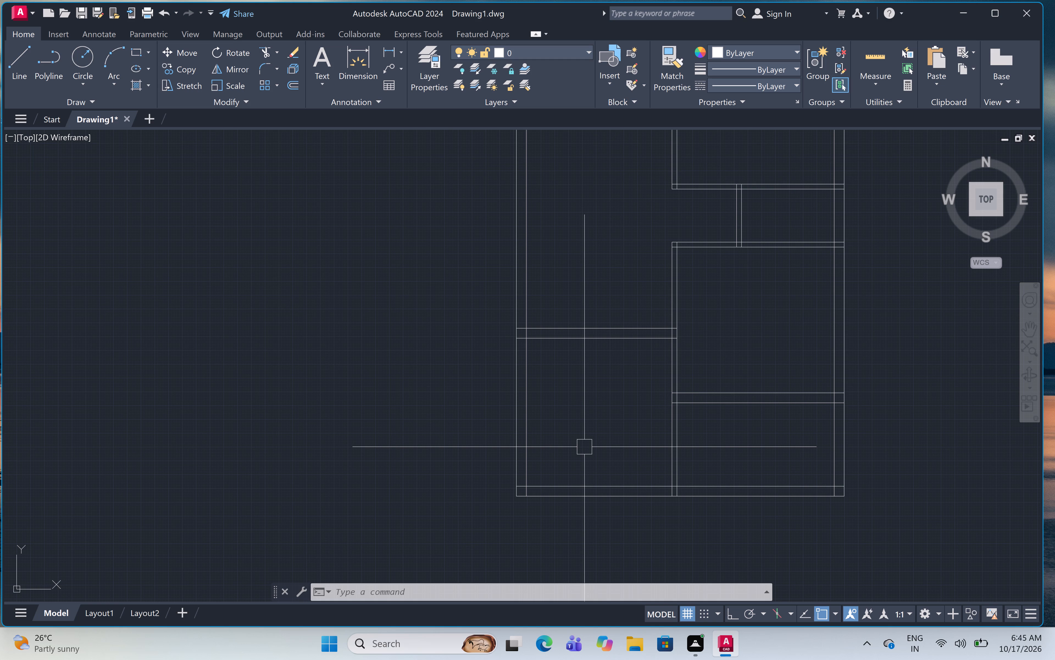
Offset the left line of the lower rooms' central vertical wall 12'10" to the left, beyond the outer wall.
{"action": "key", "text": "k"}
{"action": "key", "text": "BackSpace"}
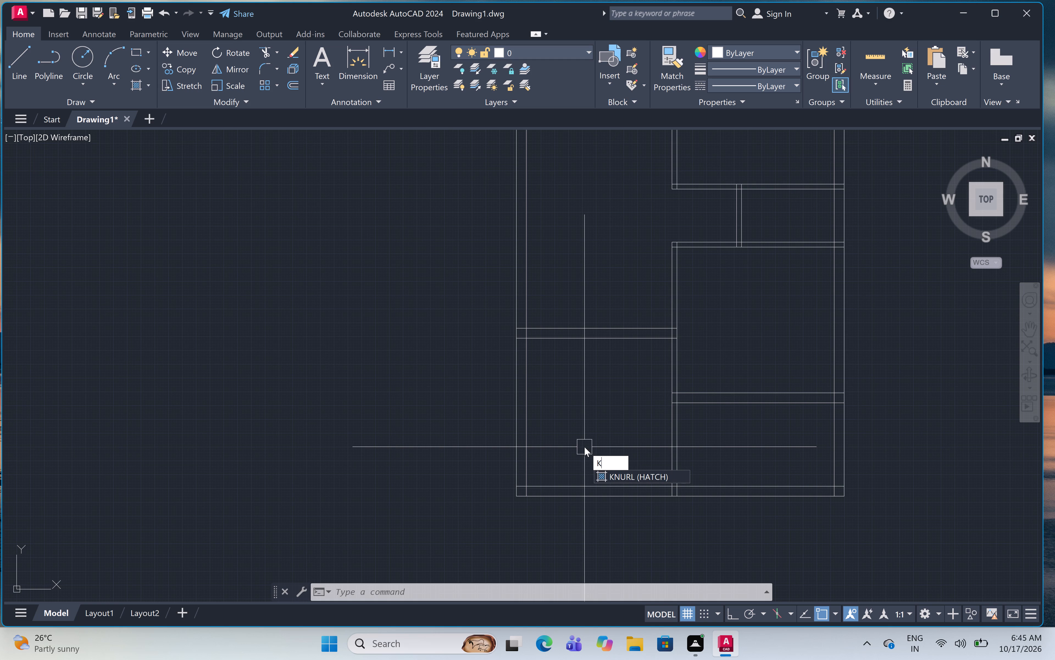
{"action": "key", "text": "BackSpace"}
{"action": "key", "text": "o"}
{"action": "type", "text": "ff"}
{"action": "key", "text": "space"}
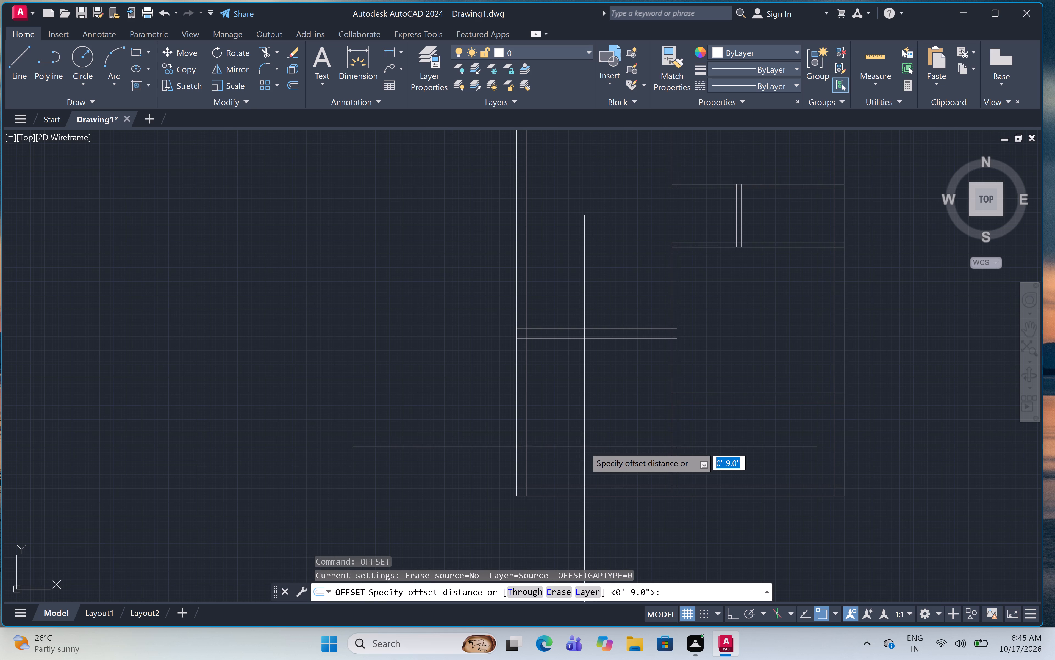
{"action": "key", "text": "1"}
{"action": "key", "text": "2"}
{"action": "type", "text": "'10"}
{"action": "type", "text": "\""}
{"action": "key", "text": "space"}
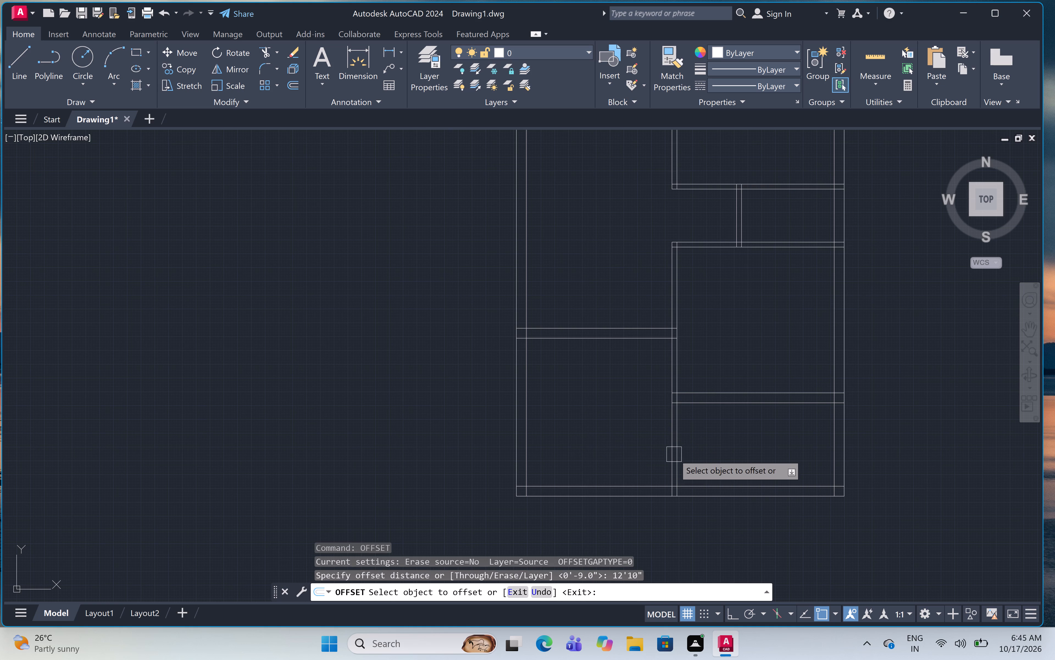
{"action": "left_click", "coordinate": [667, 449]}
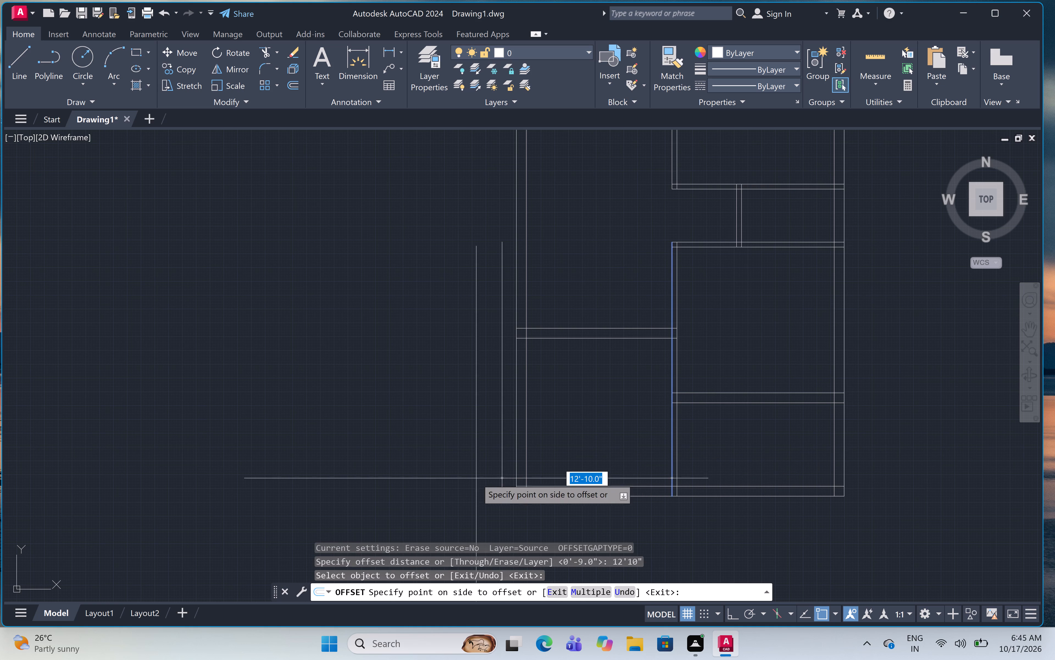
{"action": "left_click", "coordinate": [472, 478]}
{"action": "key", "text": "space"}
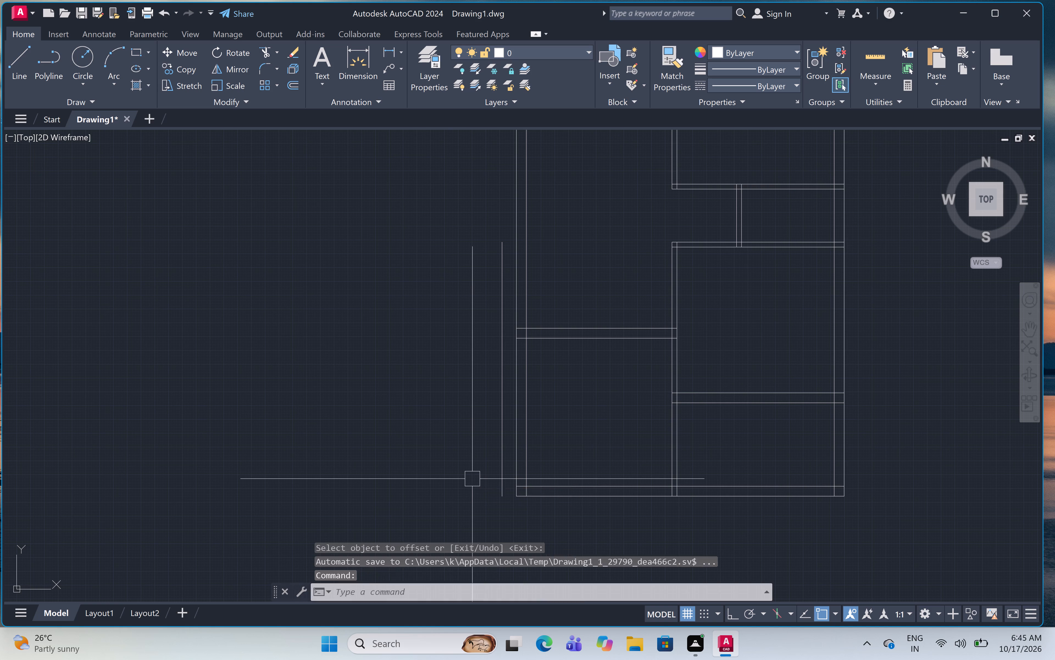
Offset the new vertical line outside the left wall 9" further left to form a parallel wall pair.
{"action": "key", "text": "space"}
{"action": "type", "text": "9"}
{"action": "type", "text": "\""}
{"action": "key", "text": "space"}
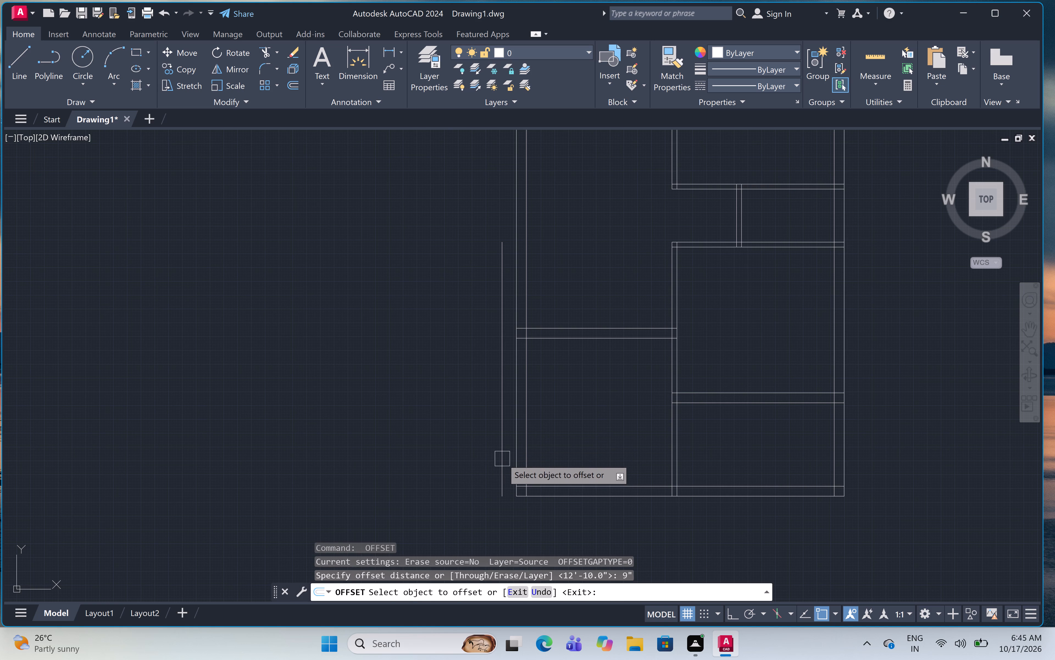
{"action": "left_click_drag", "start_coordinate": [502, 458], "coordinate": [498, 457]}
{"action": "left_click", "coordinate": [465, 454]}
{"action": "scroll", "coordinate": [465, 451], "scroll_direction": "down", "scroll_amount": 4}
{"action": "scroll", "coordinate": [443, 447], "scroll_direction": "up", "scroll_amount": 2}
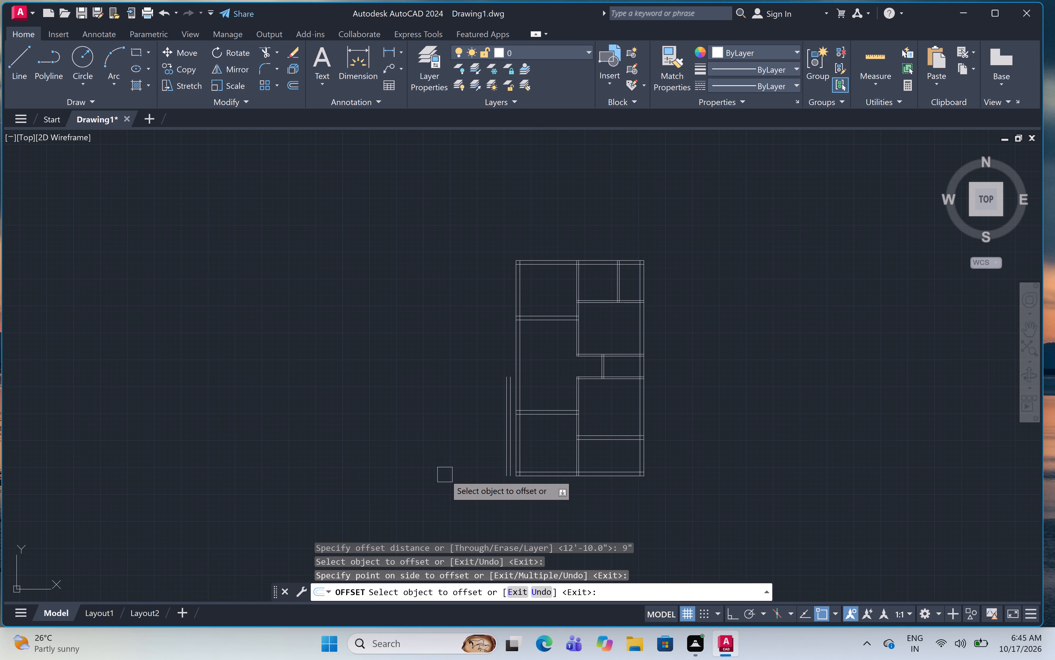
{"action": "key", "text": "Escape"}
Offset the outer line of the plan's top wall 9" upward.
{"action": "type", "text": "off"}
{"action": "key", "text": "space"}
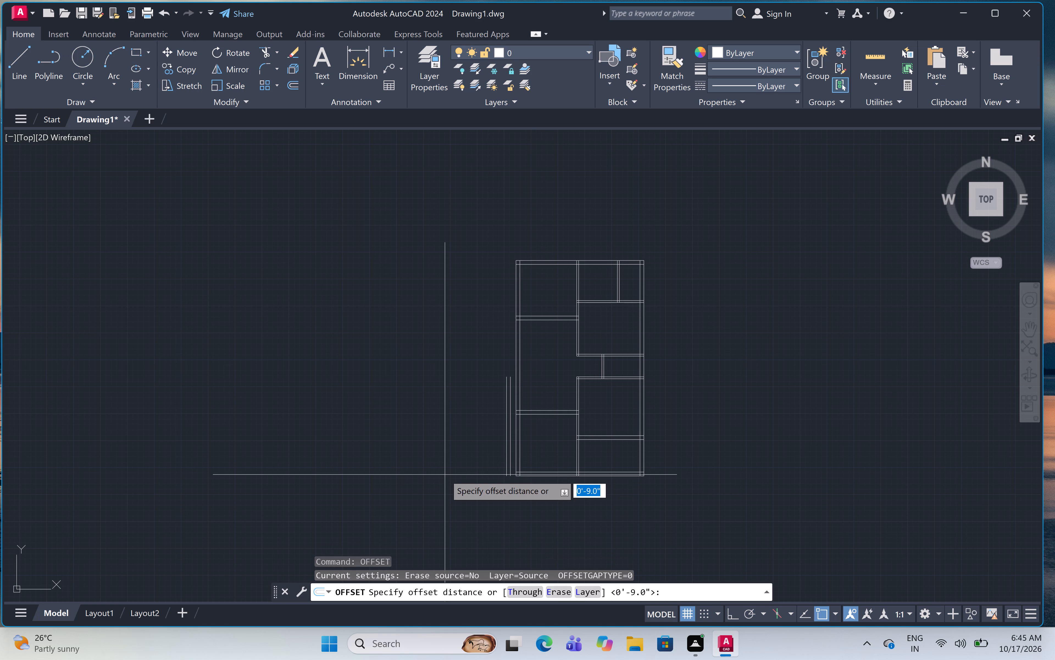
{"action": "key", "text": "space"}
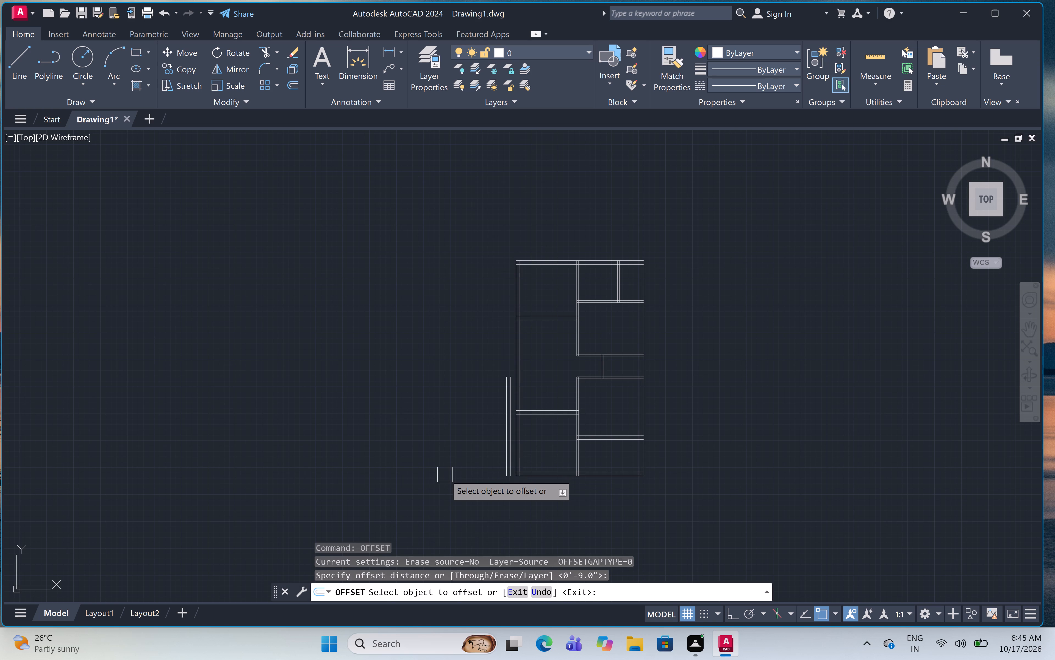
{"action": "scroll", "coordinate": [595, 246], "scroll_direction": "up", "scroll_amount": 2}
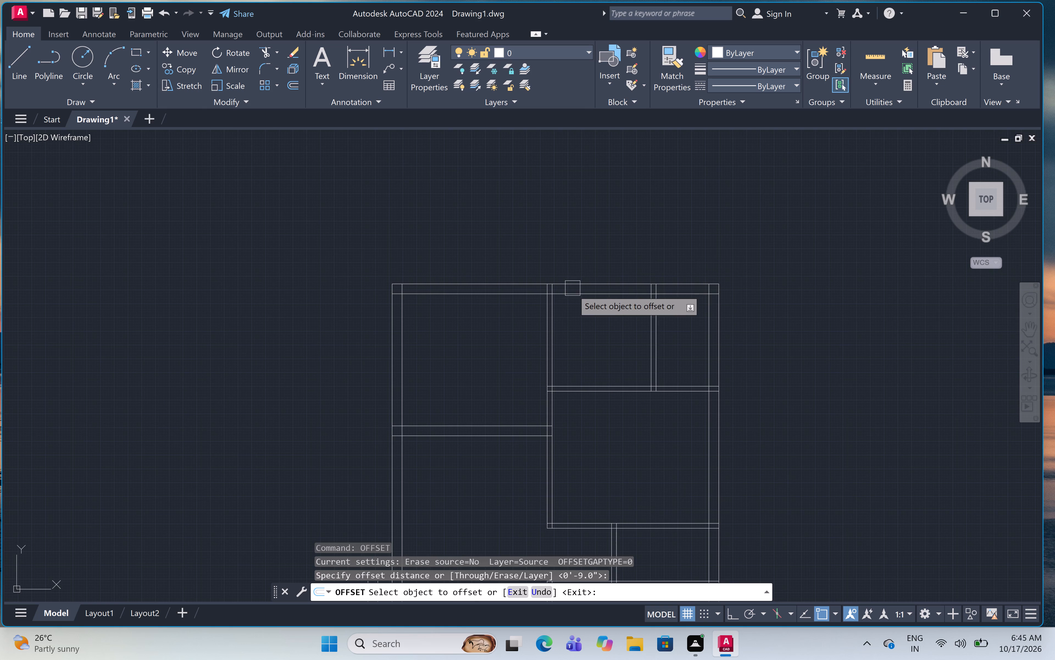
{"action": "left_click", "coordinate": [581, 278]}
{"action": "left_click", "coordinate": [581, 240]}
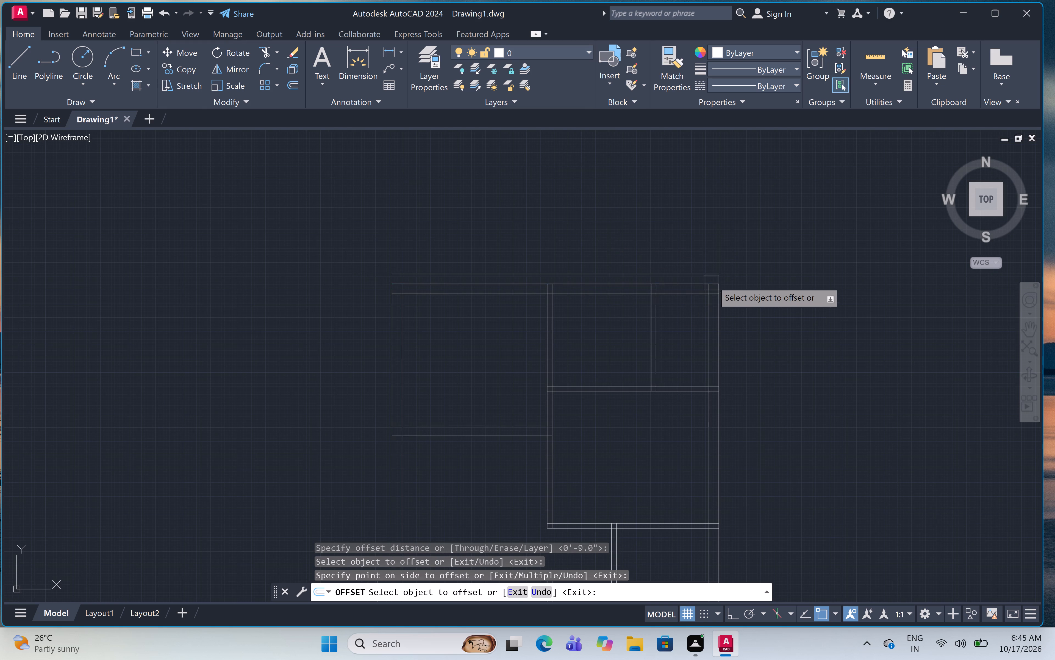
Offset the outer line of the plan's right-hand wall 9" outward.
{"action": "scroll", "coordinate": [713, 281], "scroll_direction": "down", "scroll_amount": 1}
{"action": "scroll", "coordinate": [712, 307], "scroll_direction": "down", "scroll_amount": 2}
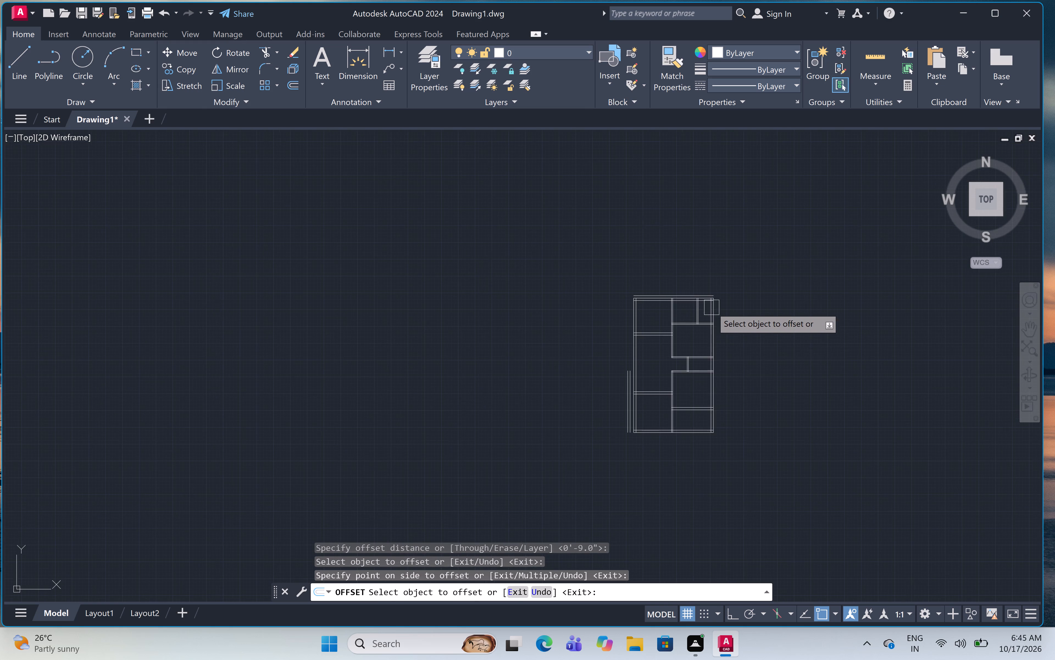
{"action": "scroll", "coordinate": [716, 376], "scroll_direction": "up", "scroll_amount": 2}
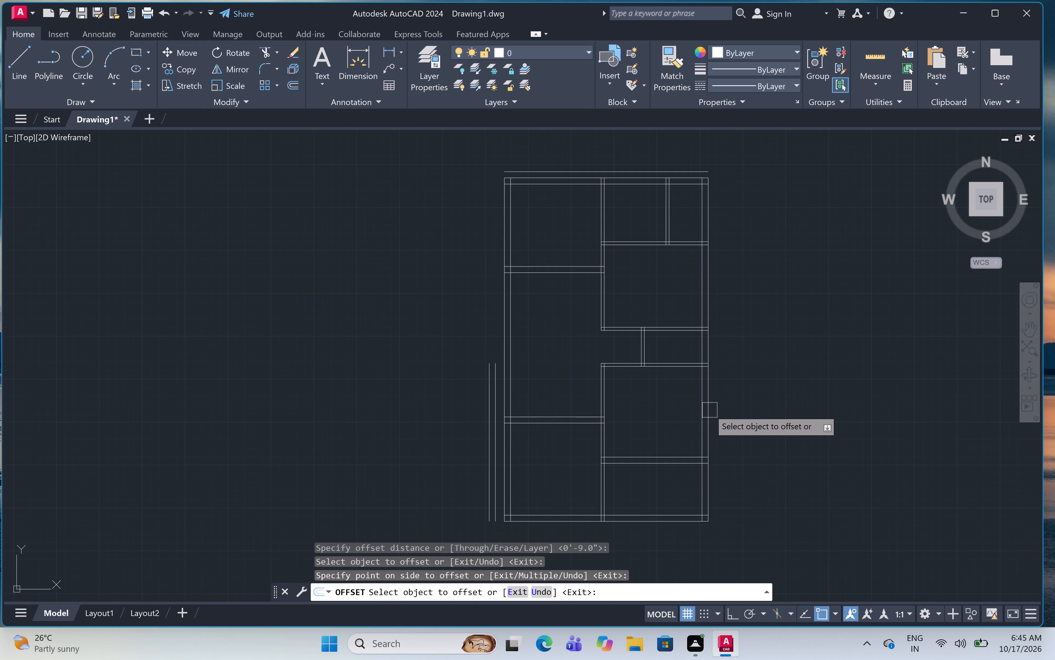
{"action": "left_click", "coordinate": [712, 413]}
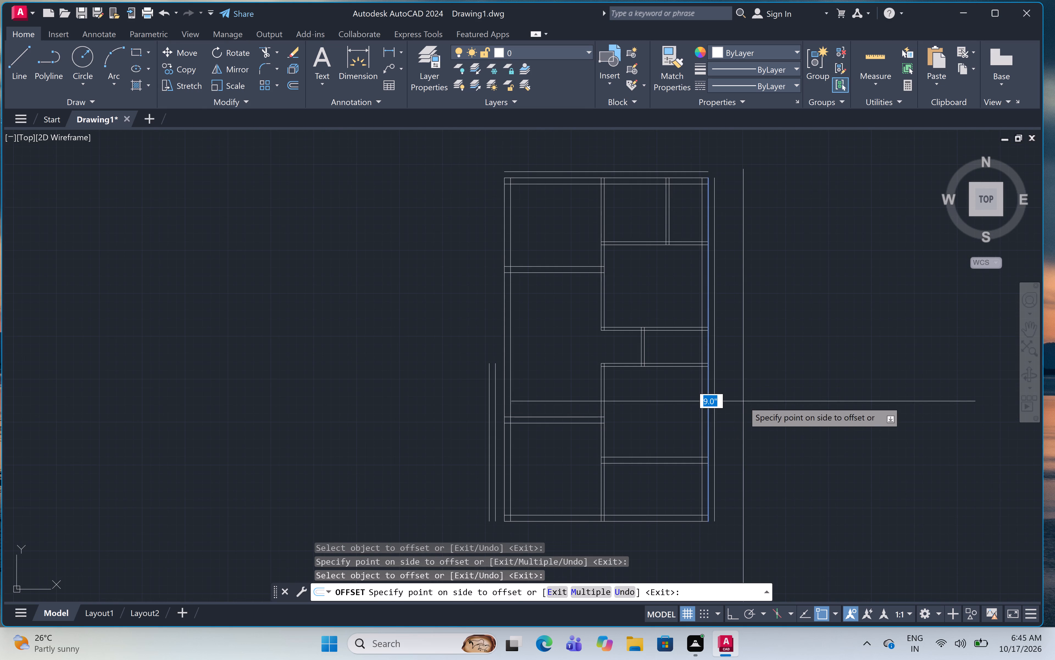
{"action": "left_click", "coordinate": [744, 401]}
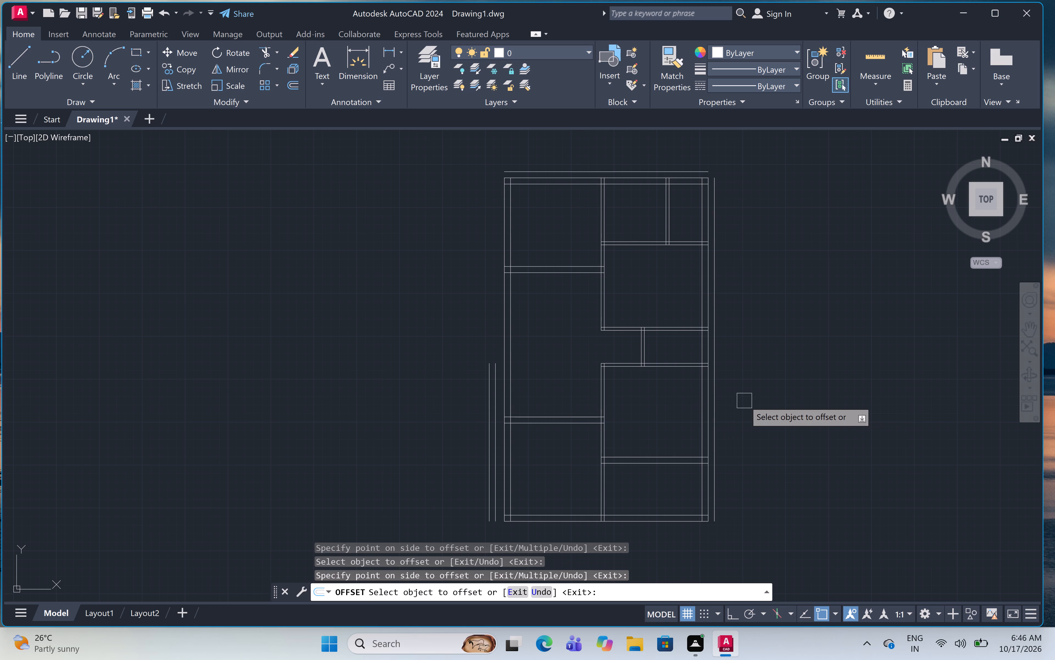
{"action": "key", "text": "Escape"}
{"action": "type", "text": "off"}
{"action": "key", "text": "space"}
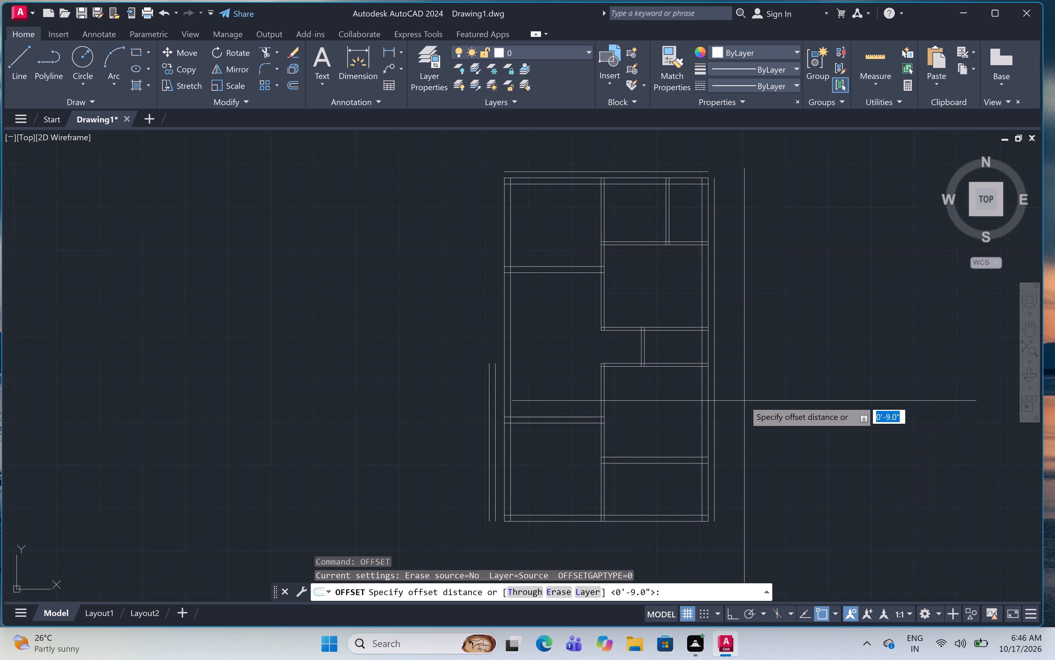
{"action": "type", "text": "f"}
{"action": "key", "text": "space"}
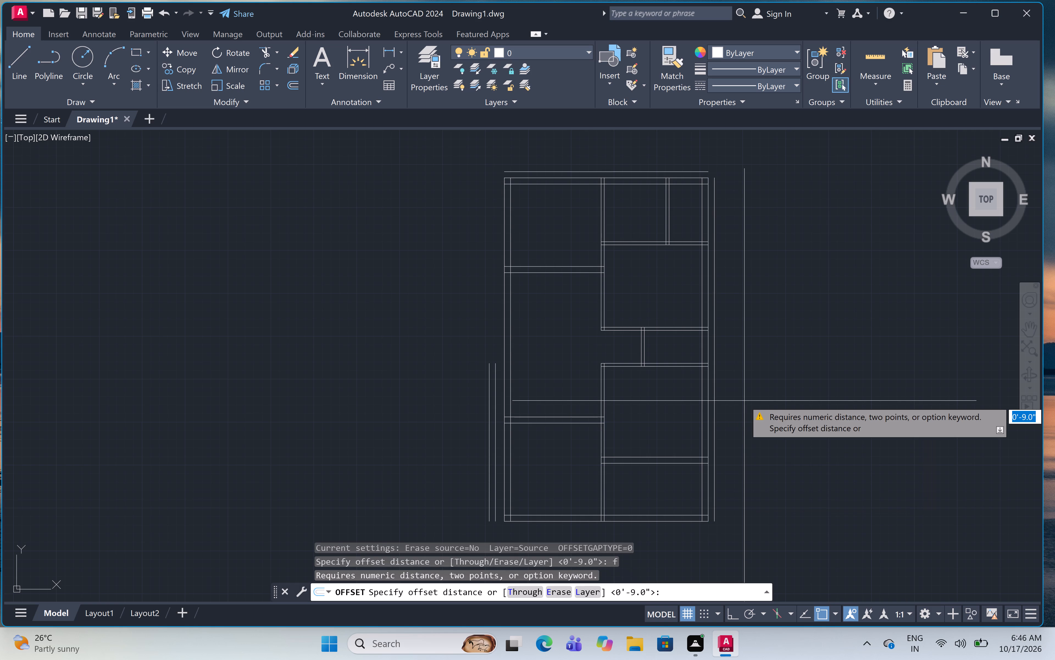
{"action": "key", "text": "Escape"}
Fillet the offset line above the top wall and the offset line outside the right-hand wall into a square corner at radius 0.
{"action": "type", "text": "f"}
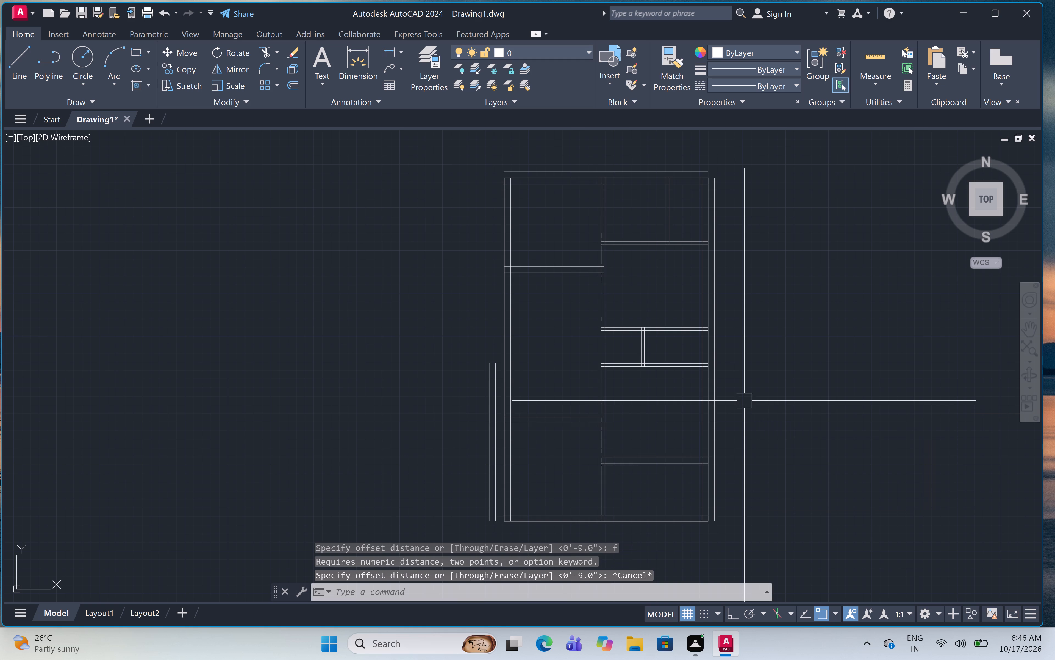
{"action": "key", "text": "space"}
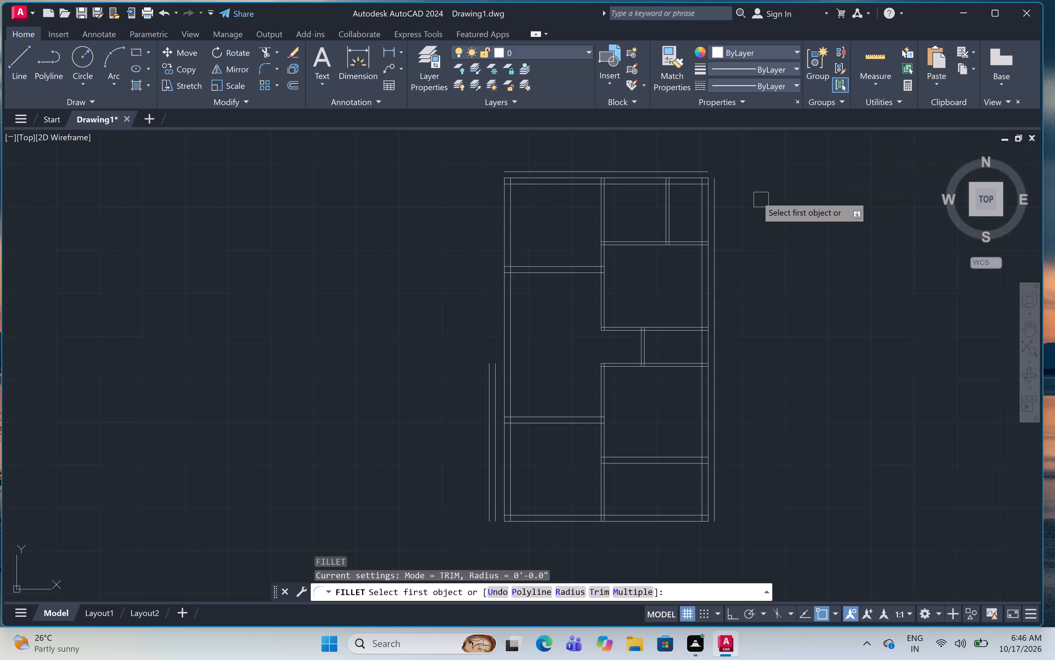
{"action": "scroll", "coordinate": [701, 173], "scroll_direction": "up", "scroll_amount": 3}
{"action": "left_click", "coordinate": [701, 169]}
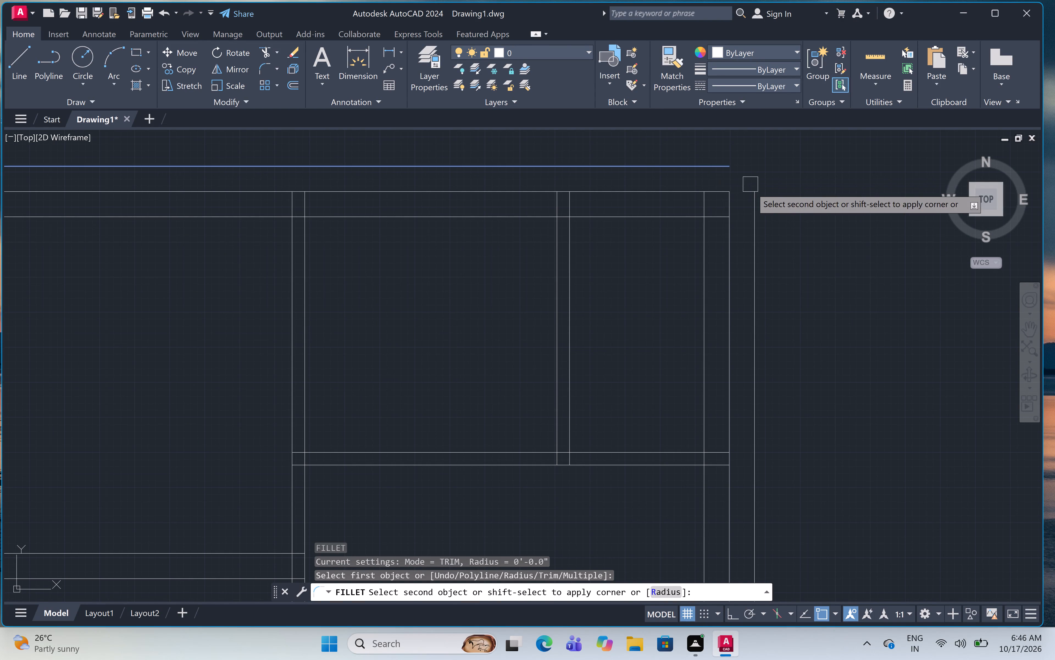
{"action": "left_click", "coordinate": [753, 197]}
{"action": "scroll", "coordinate": [763, 185], "scroll_direction": "down", "scroll_amount": 3}
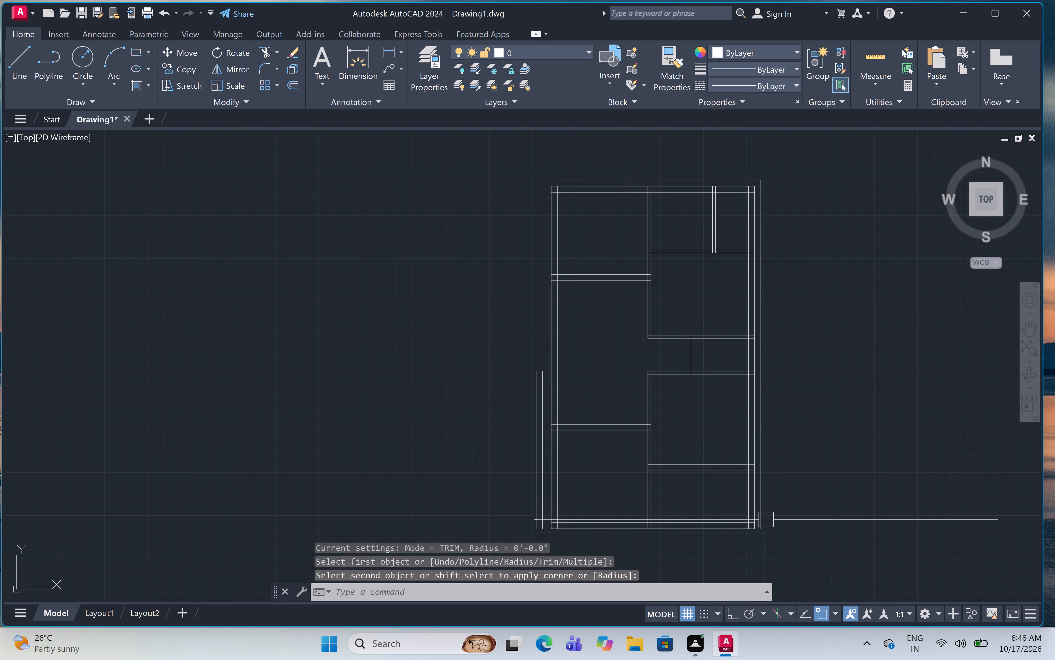
Fillet the bottom wall's outer line and the offset line outside the right-hand wall into a square corner at the plan's lower right.
{"action": "scroll", "coordinate": [759, 541], "scroll_direction": "up", "scroll_amount": 3}
{"action": "scroll", "coordinate": [758, 533], "scroll_direction": "down", "scroll_amount": 1}
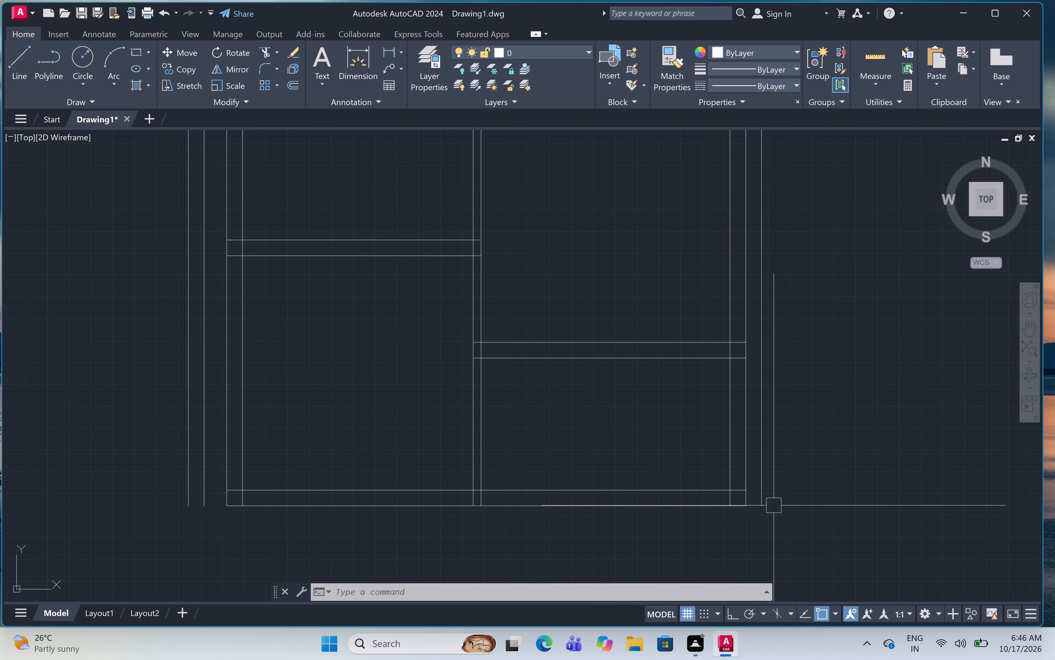
{"action": "type", "text": "f"}
{"action": "key", "text": "space"}
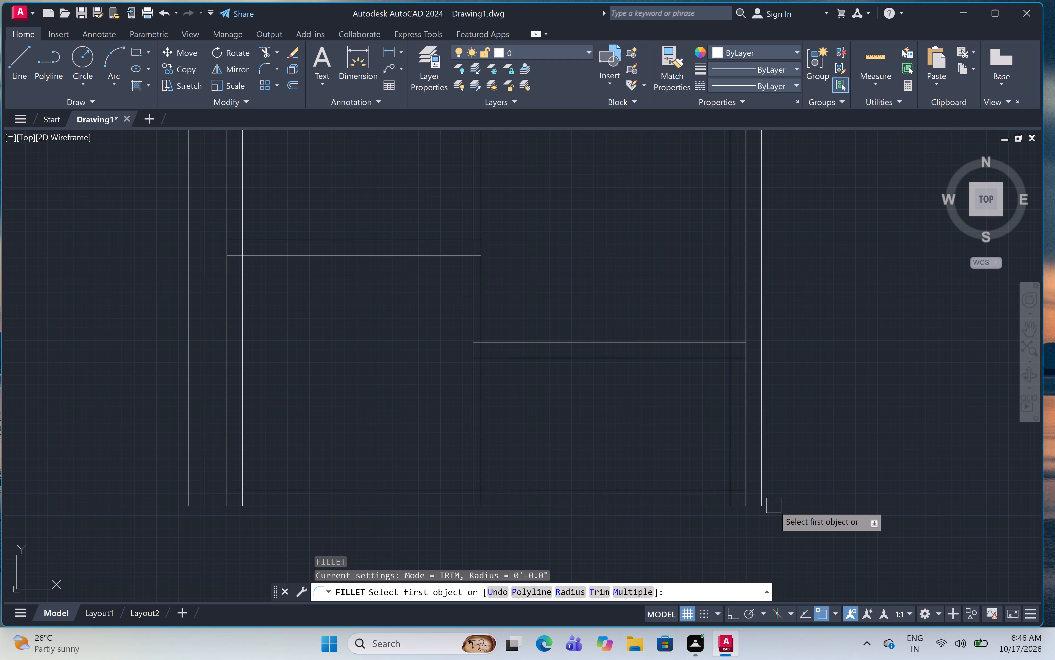
{"action": "left_click", "coordinate": [704, 507]}
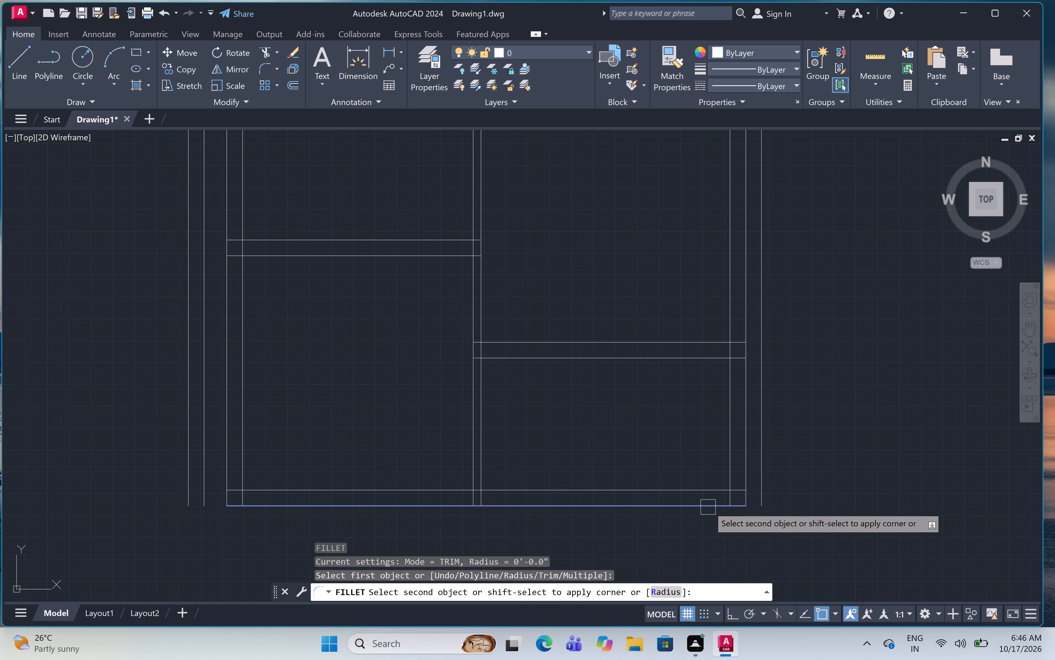
{"action": "left_click", "coordinate": [758, 497]}
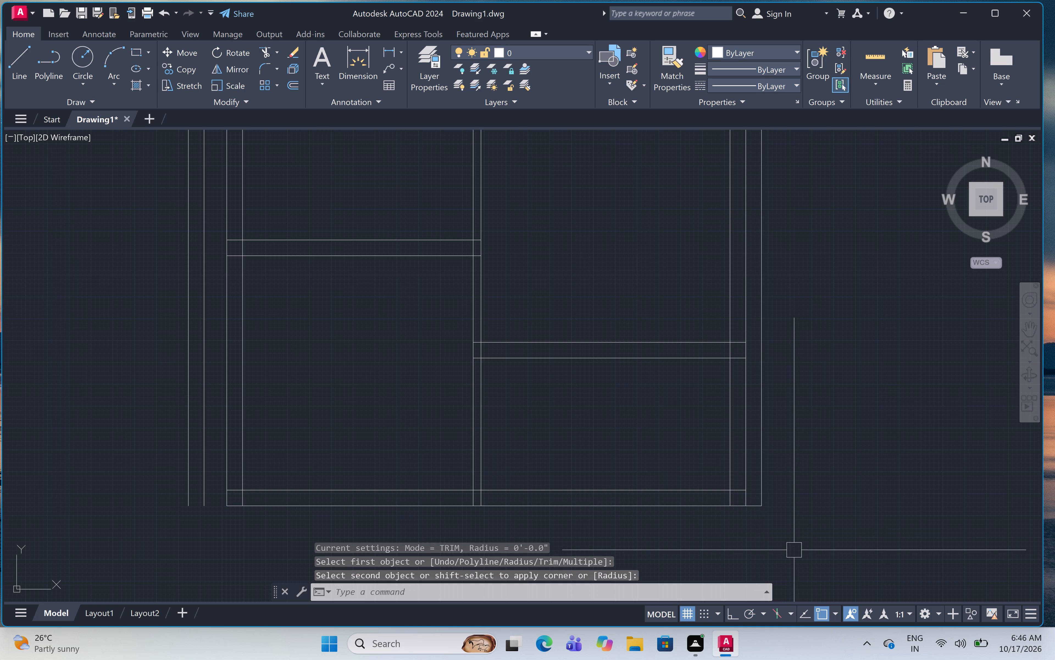
Fillet both lines of the new wall pair outside the left wall with the bottom wall's outer line, forming square corners.
{"action": "scroll", "coordinate": [735, 397], "scroll_direction": "down", "scroll_amount": 2}
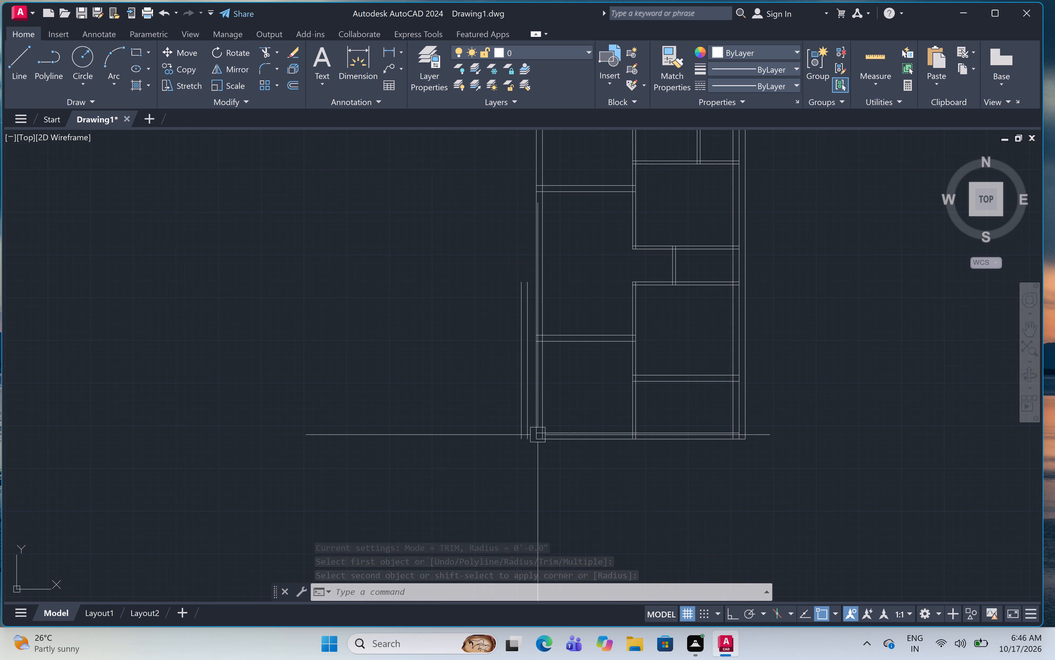
{"action": "scroll", "coordinate": [538, 435], "scroll_direction": "up", "scroll_amount": 3}
{"action": "type", "text": "f"}
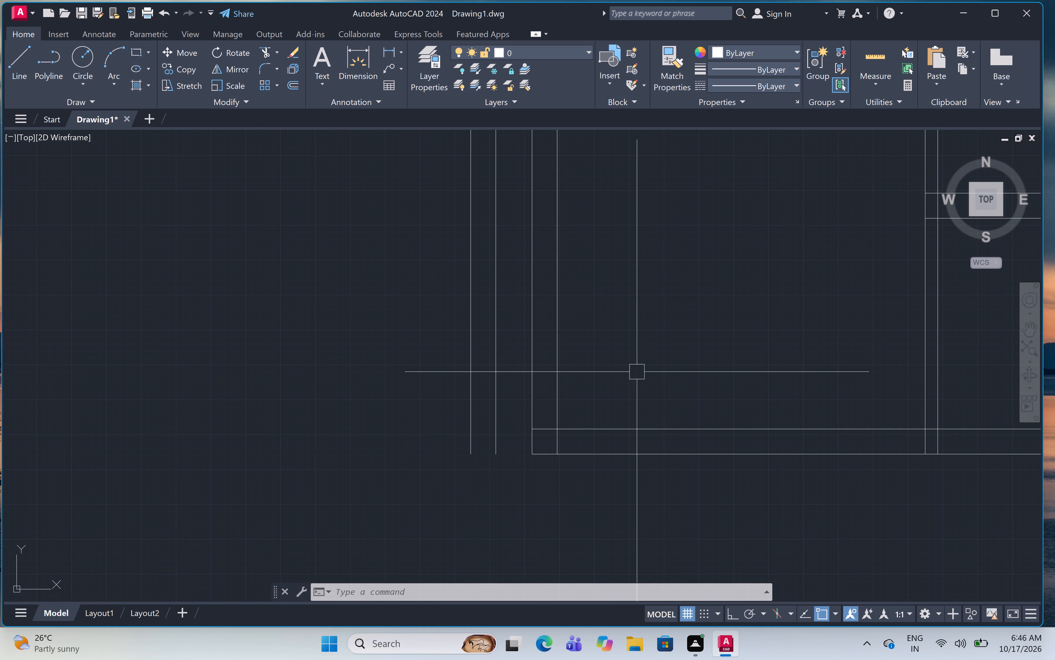
{"action": "key", "text": "space"}
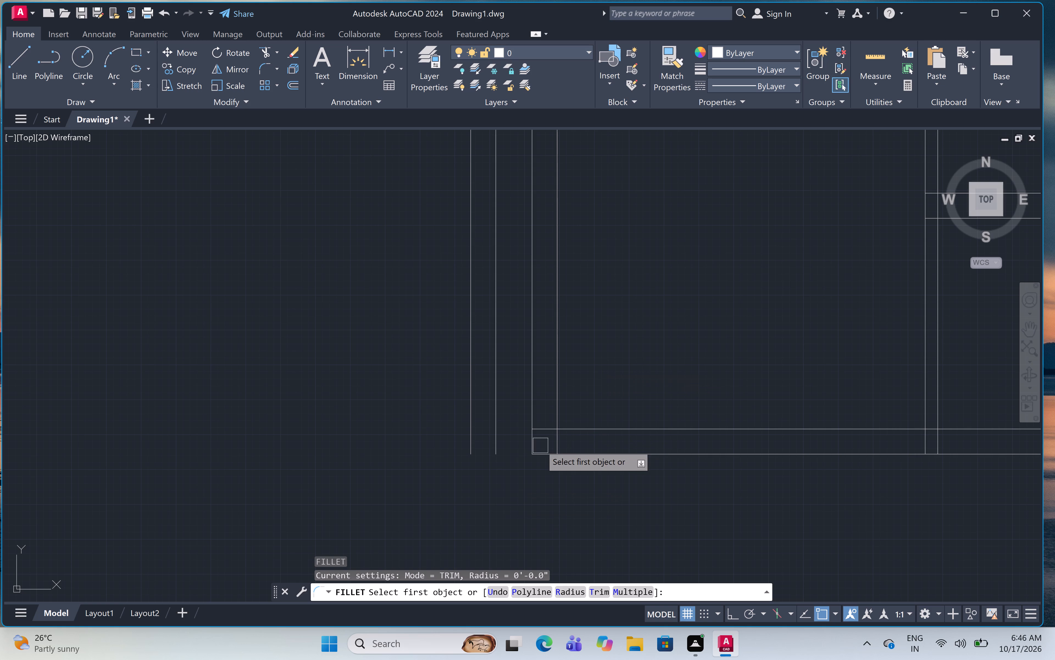
{"action": "left_click", "coordinate": [499, 449]}
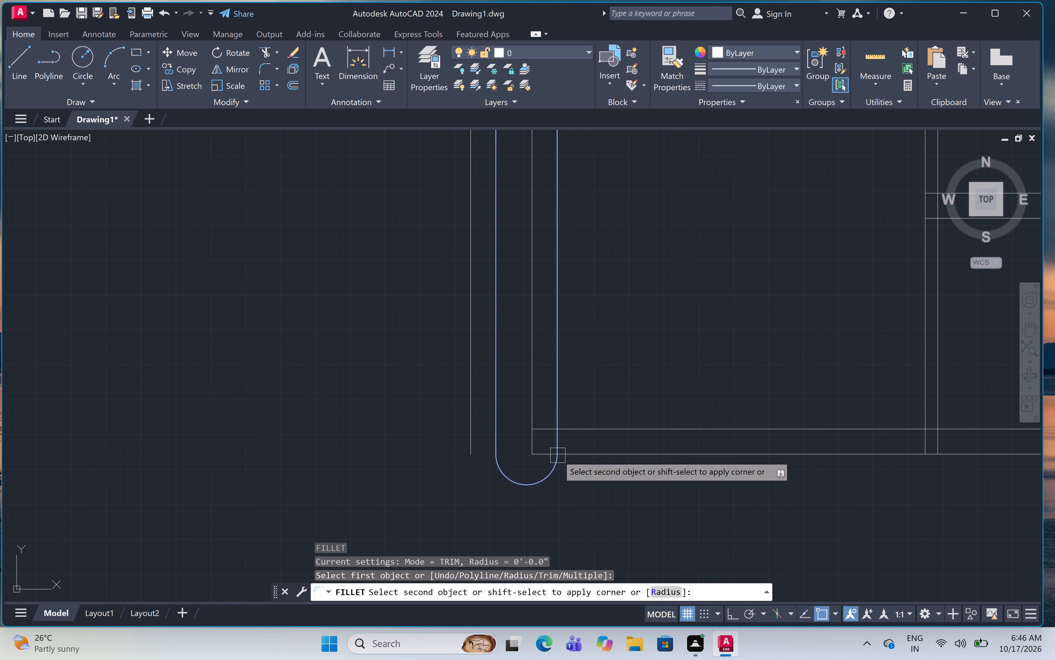
{"action": "left_click", "coordinate": [625, 453]}
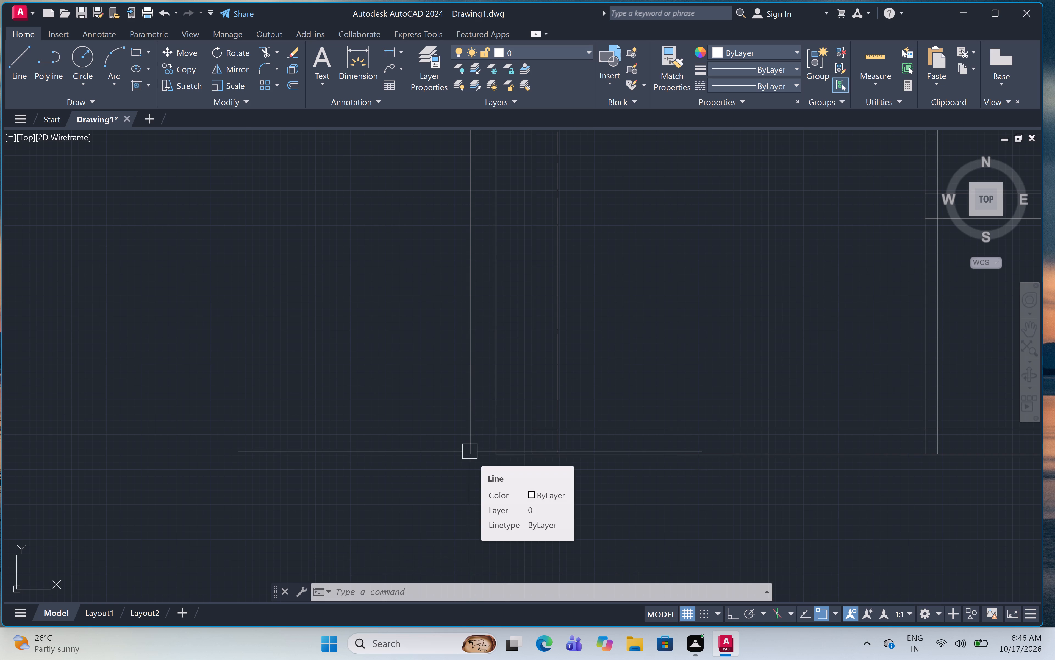
{"action": "type", "text": "f"}
{"action": "key", "text": "space"}
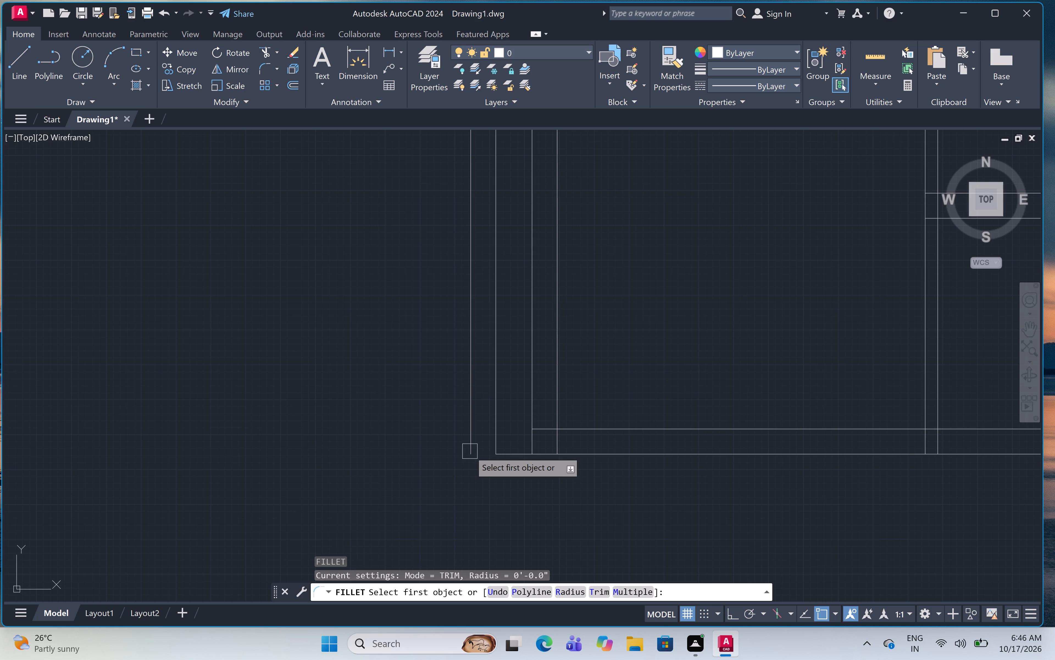
{"action": "left_click", "coordinate": [475, 440]}
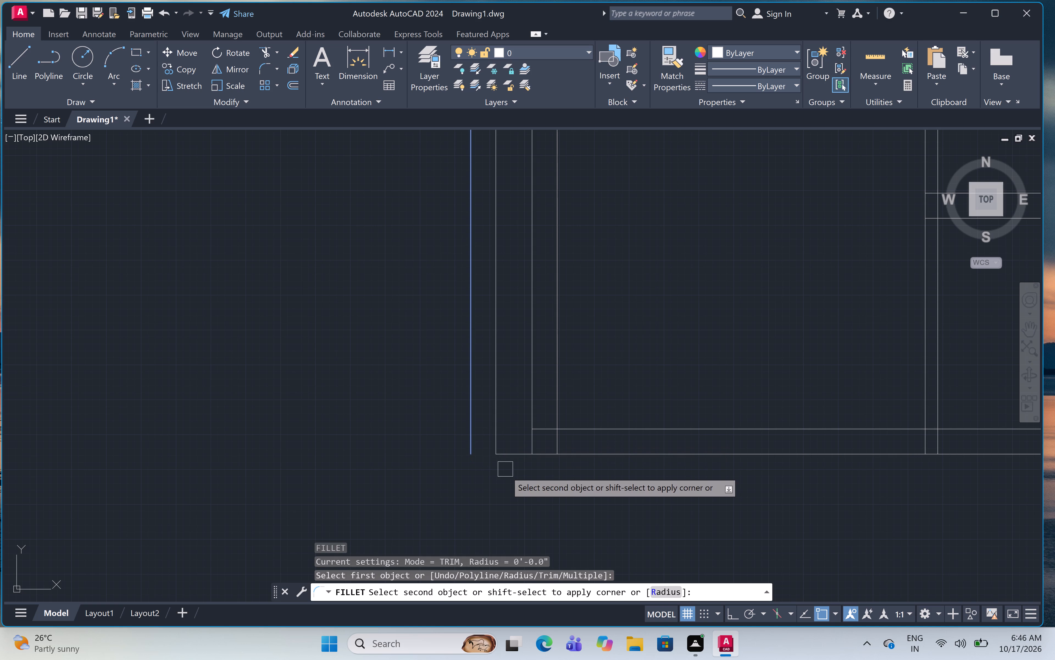
{"action": "left_click", "coordinate": [517, 456]}
Fillet the new left wall pair to the top wall, joining its inner line to the original top line and its outer line to the offset line.
{"action": "scroll", "coordinate": [536, 515], "scroll_direction": "down", "scroll_amount": 3}
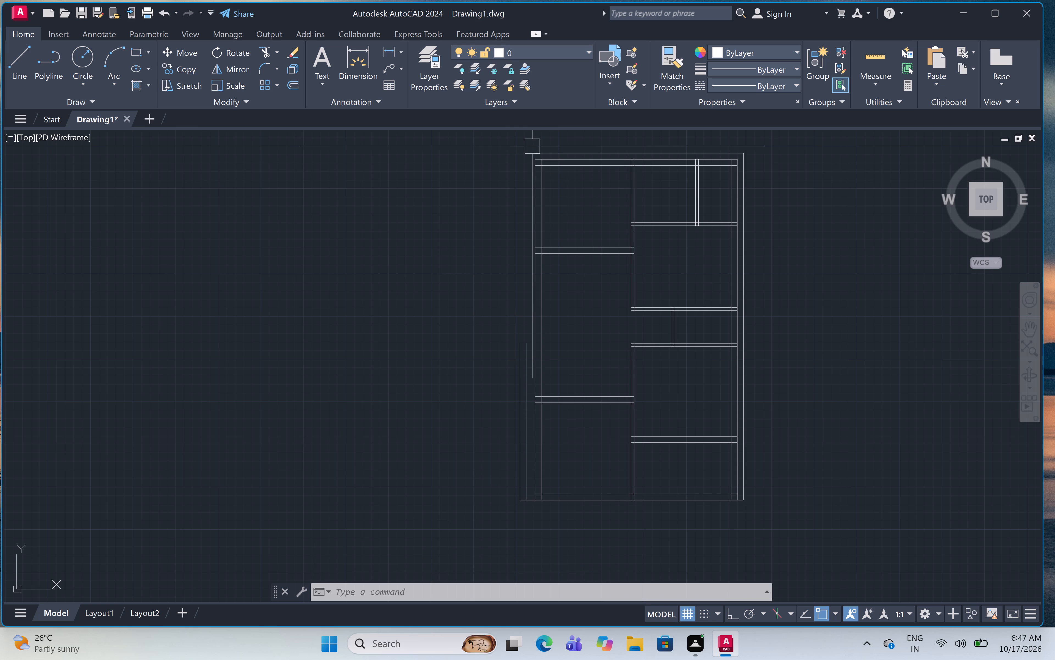
{"action": "scroll", "coordinate": [532, 162], "scroll_direction": "up", "scroll_amount": 1}
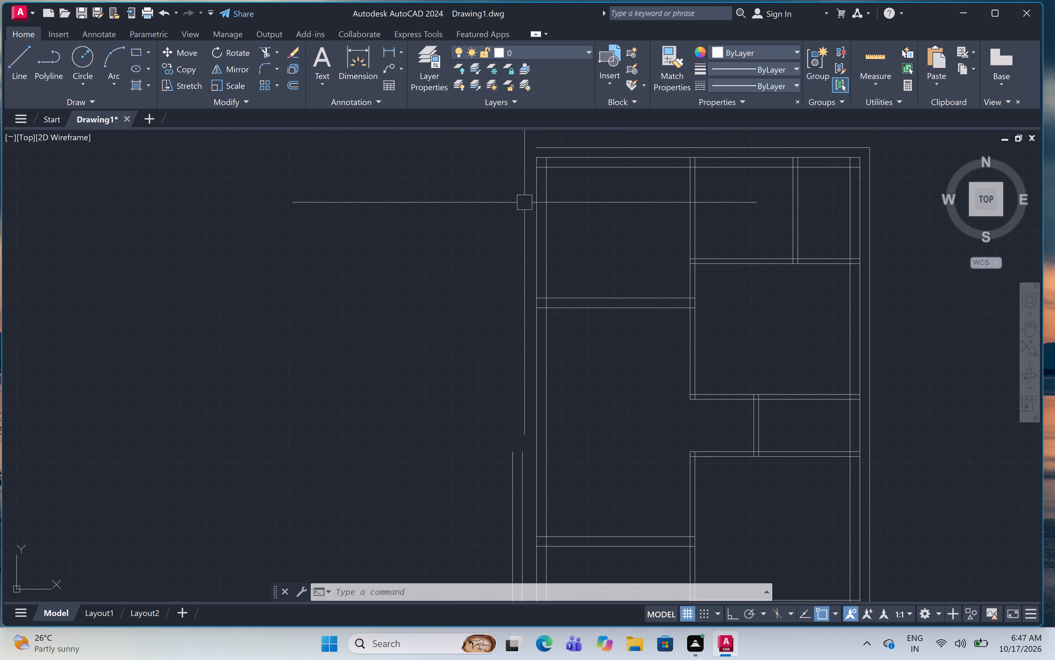
{"action": "type", "text": "f"}
{"action": "key", "text": "space"}
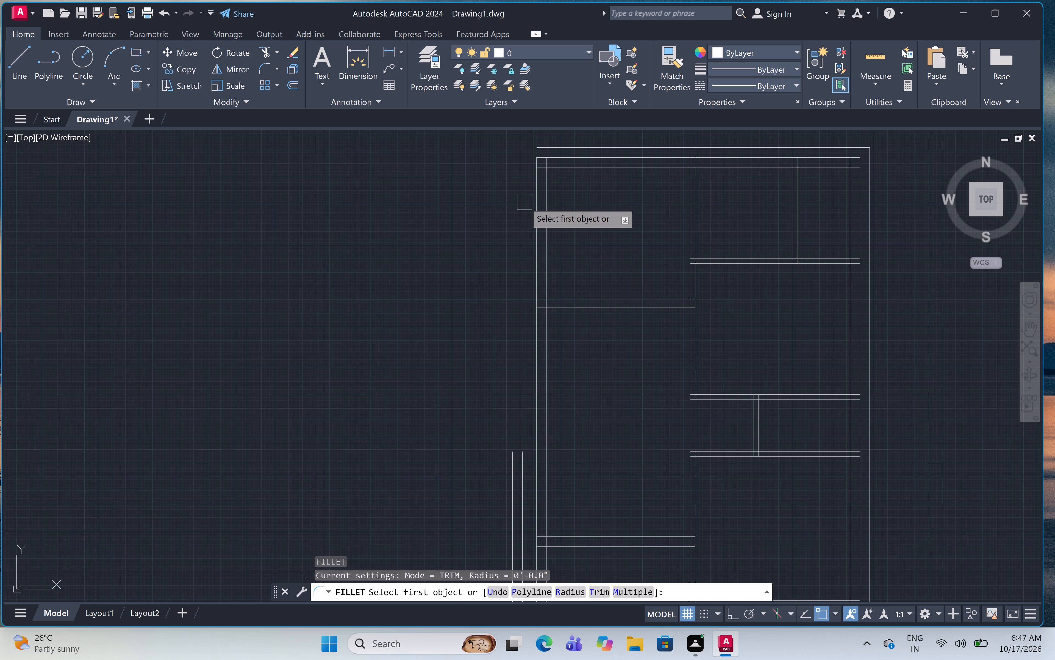
{"action": "left_click", "coordinate": [522, 484]}
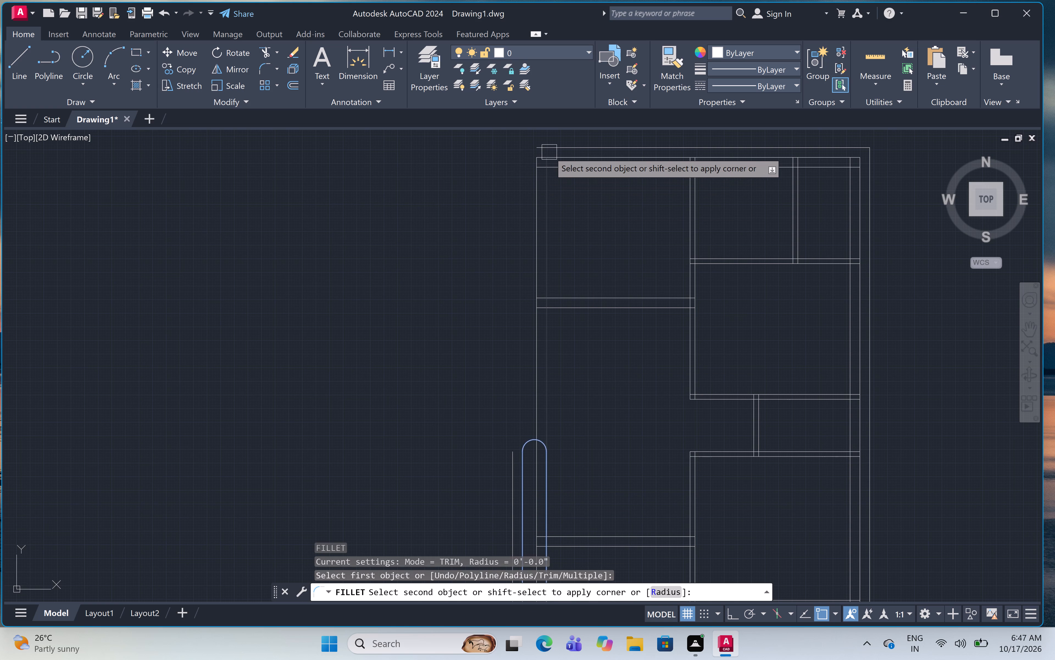
{"action": "left_click", "coordinate": [559, 157]}
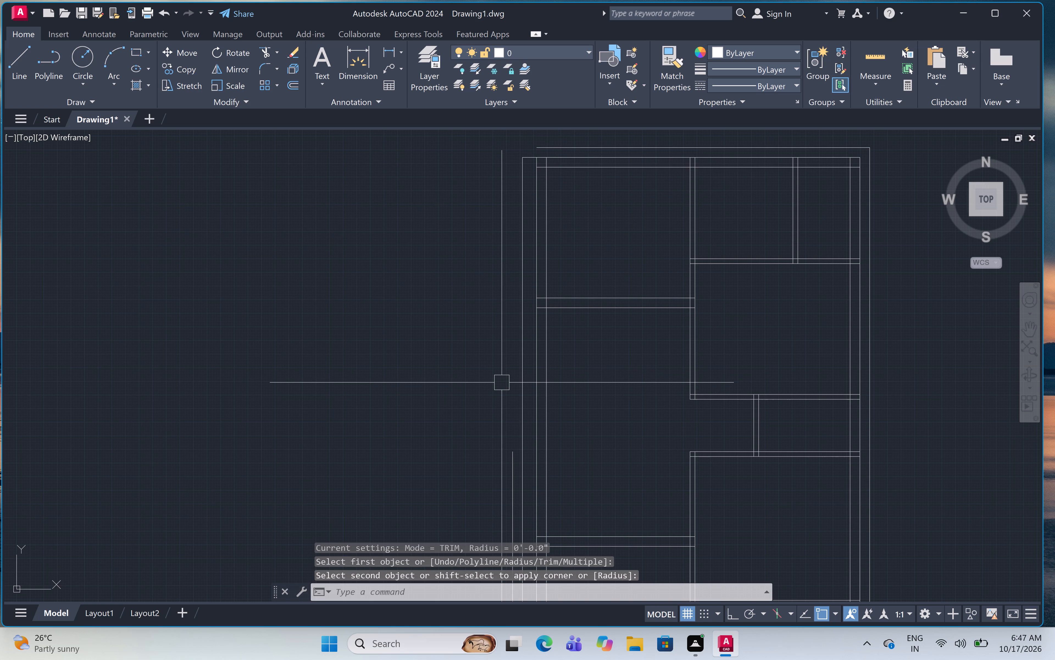
{"action": "type", "text": "f"}
{"action": "key", "text": "space"}
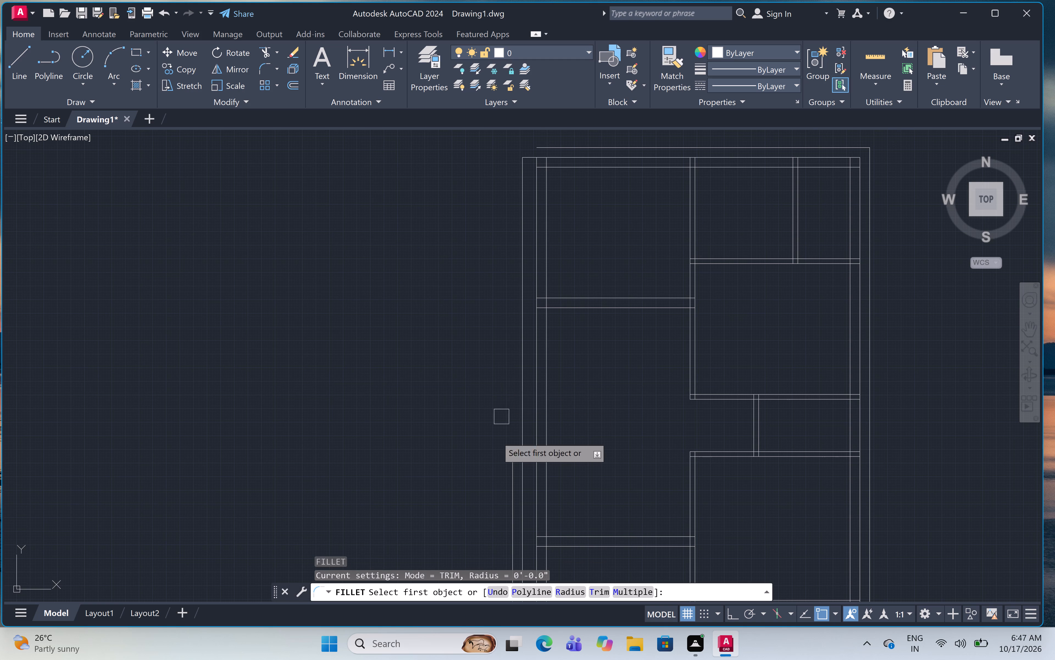
{"action": "left_click", "coordinate": [510, 453]}
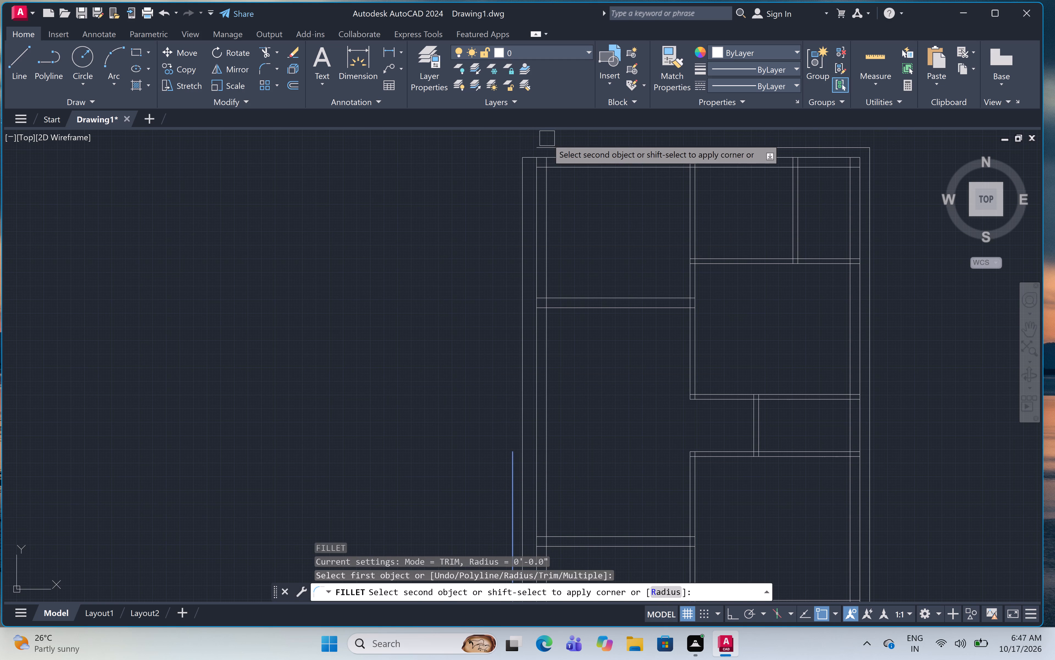
{"action": "left_click", "coordinate": [549, 146]}
Extend the bottom wall's inner line left across the new left wall pair to its outermost line.
{"action": "scroll", "coordinate": [505, 234], "scroll_direction": "down", "scroll_amount": 2}
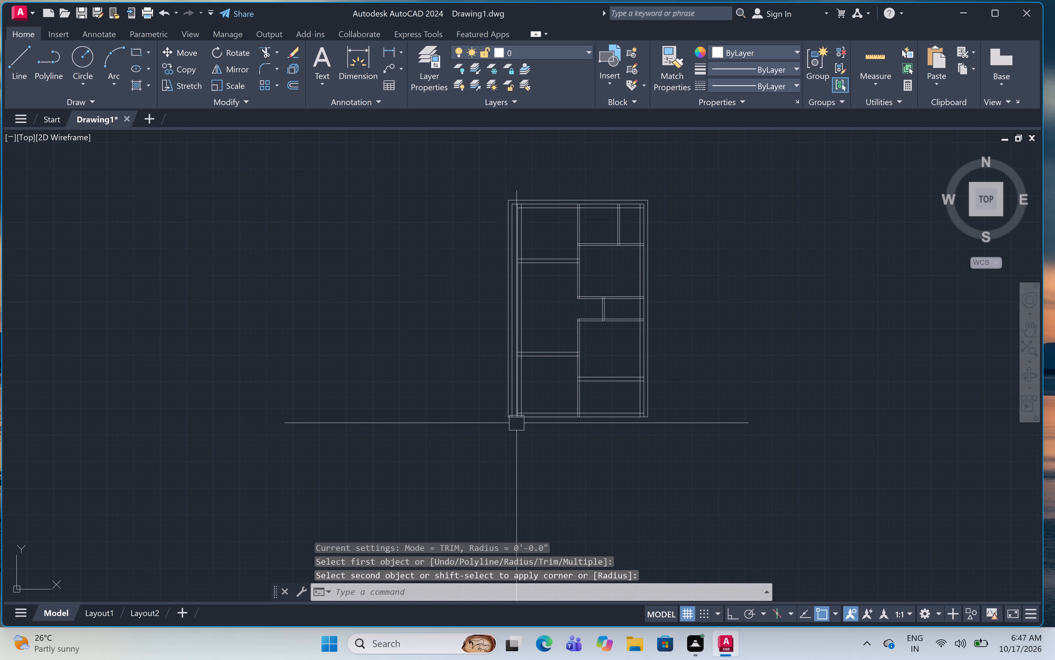
{"action": "scroll", "coordinate": [516, 413], "scroll_direction": "up", "scroll_amount": 6}
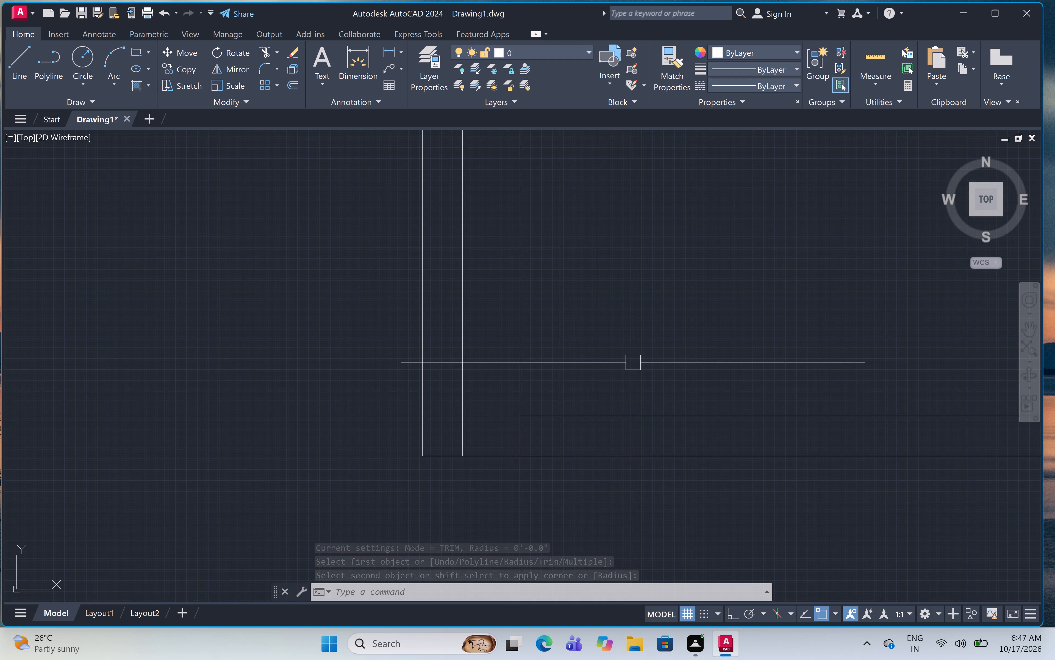
{"action": "type", "text": "ex"}
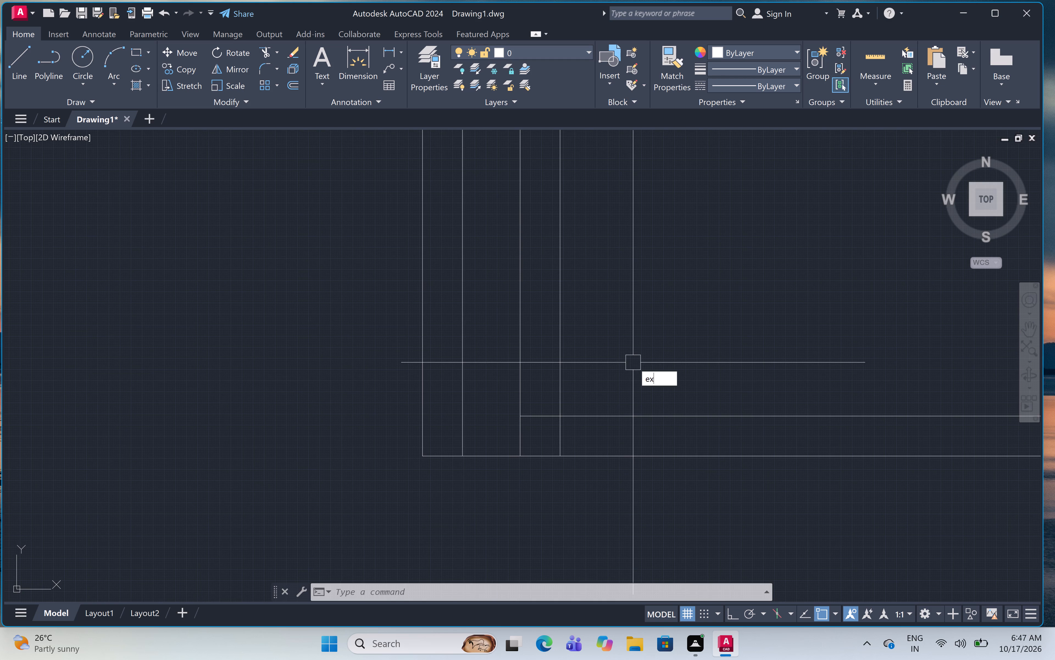
{"action": "key", "text": "space"}
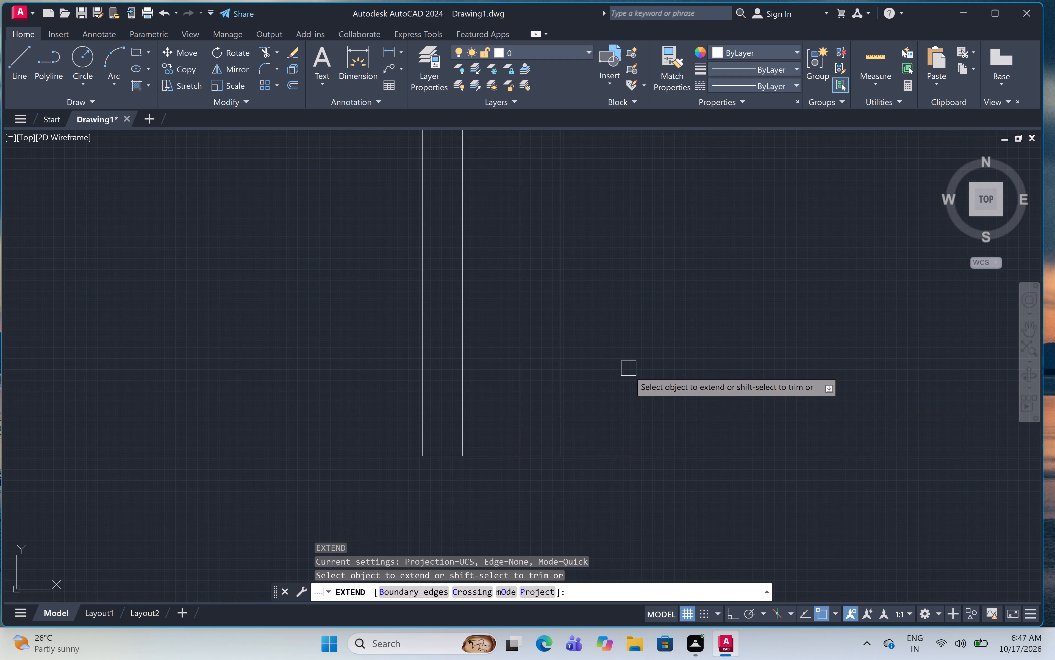
{"action": "left_click", "coordinate": [631, 420]}
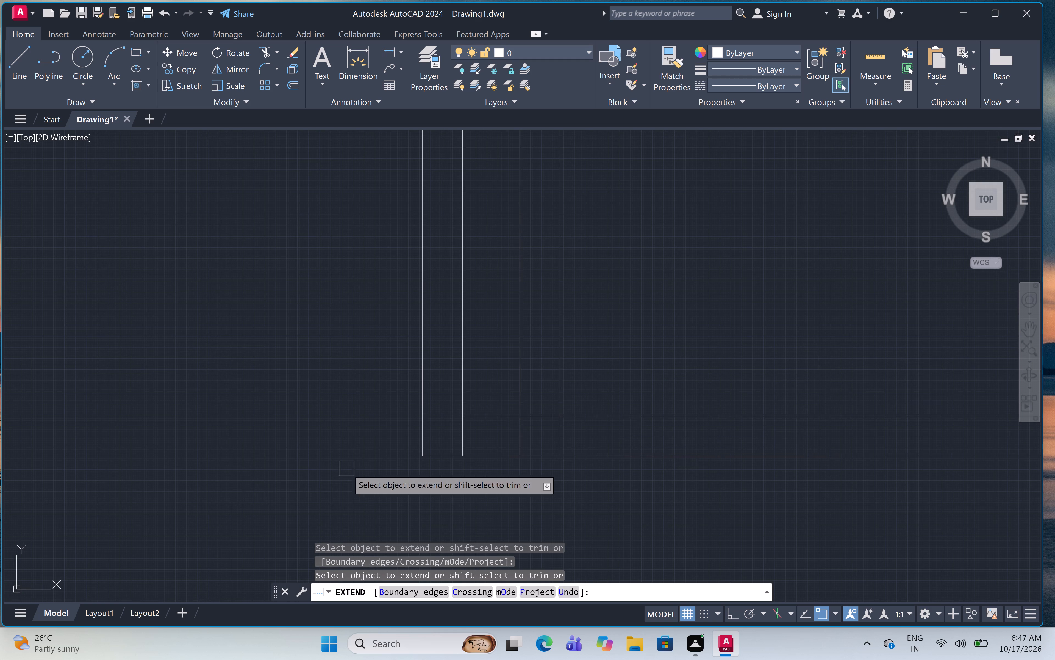
{"action": "left_click", "coordinate": [474, 419]}
{"action": "scroll", "coordinate": [572, 324], "scroll_direction": "down", "scroll_amount": 2}
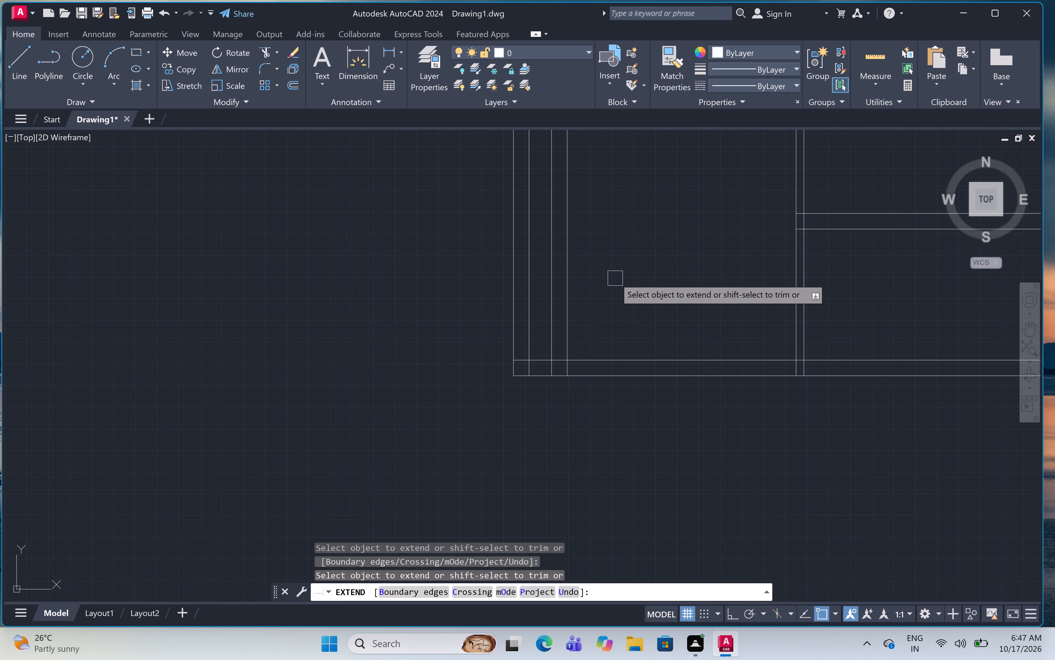
{"action": "middle_click_drag", "start_coordinate": [615, 277], "coordinate": [597, 375]}
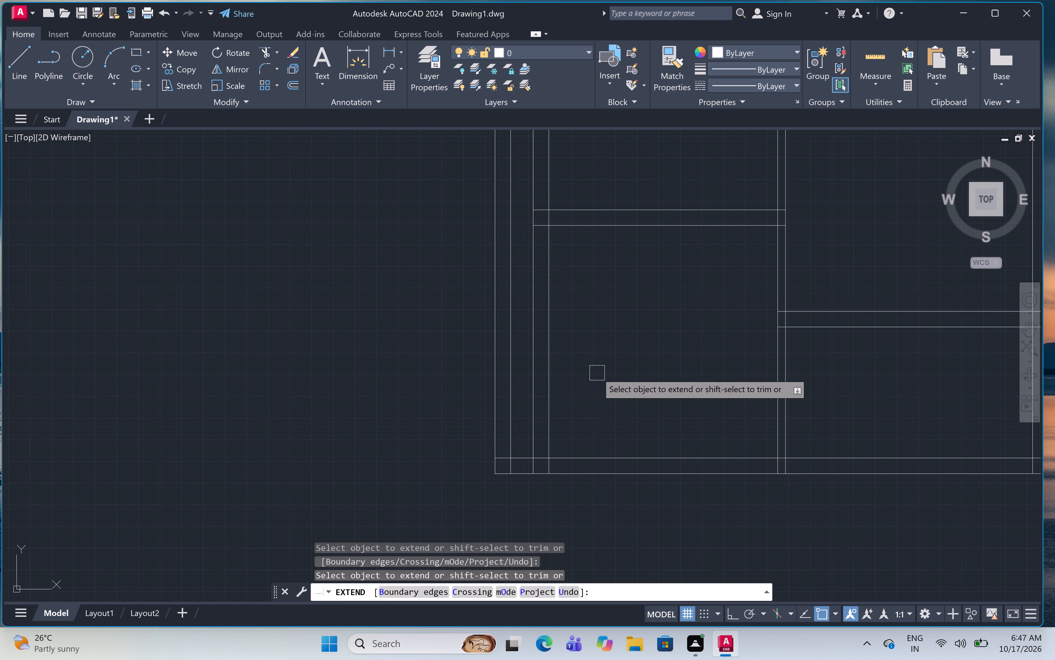
{"action": "key", "text": "Escape"}
Trim the old left wall's two lines below the left-hand room, including their short remnants inside the bottom wall.
{"action": "type", "text": "tr"}
{"action": "key", "text": "space"}
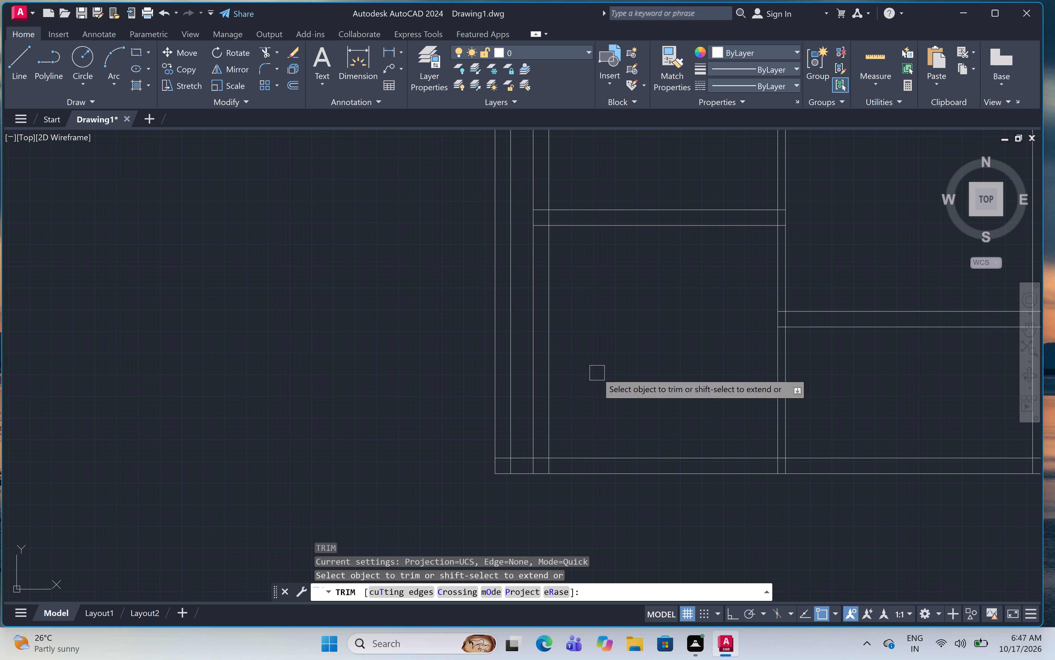
{"action": "left_click", "coordinate": [538, 409]}
{"action": "left_click", "coordinate": [551, 398]}
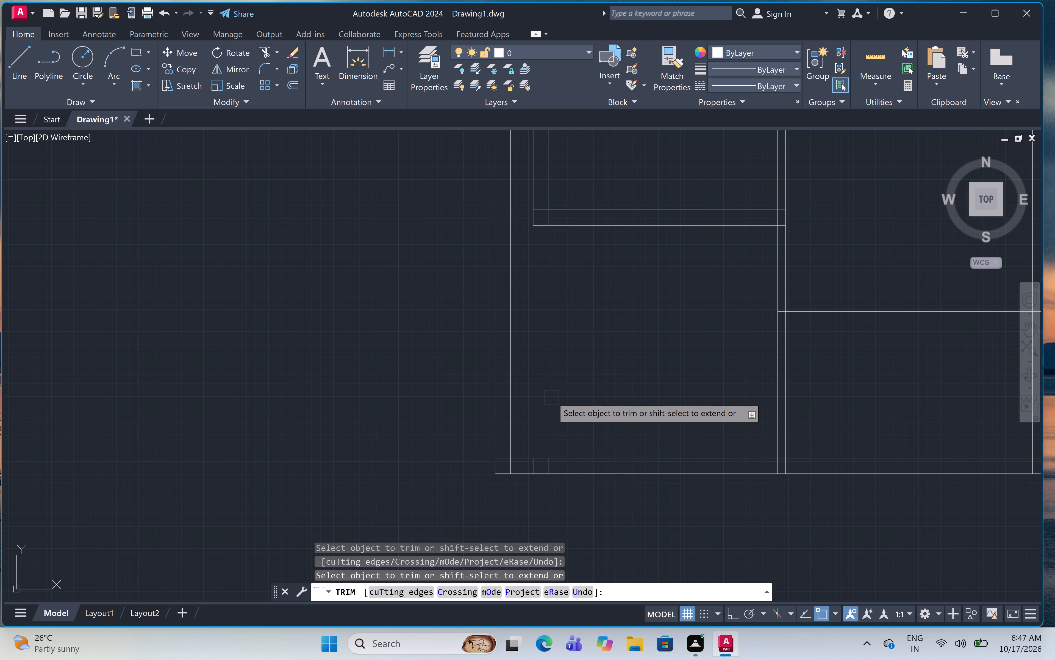
{"action": "scroll", "coordinate": [561, 374], "scroll_direction": "down", "scroll_amount": 3}
{"action": "scroll", "coordinate": [559, 394], "scroll_direction": "up", "scroll_amount": 6}
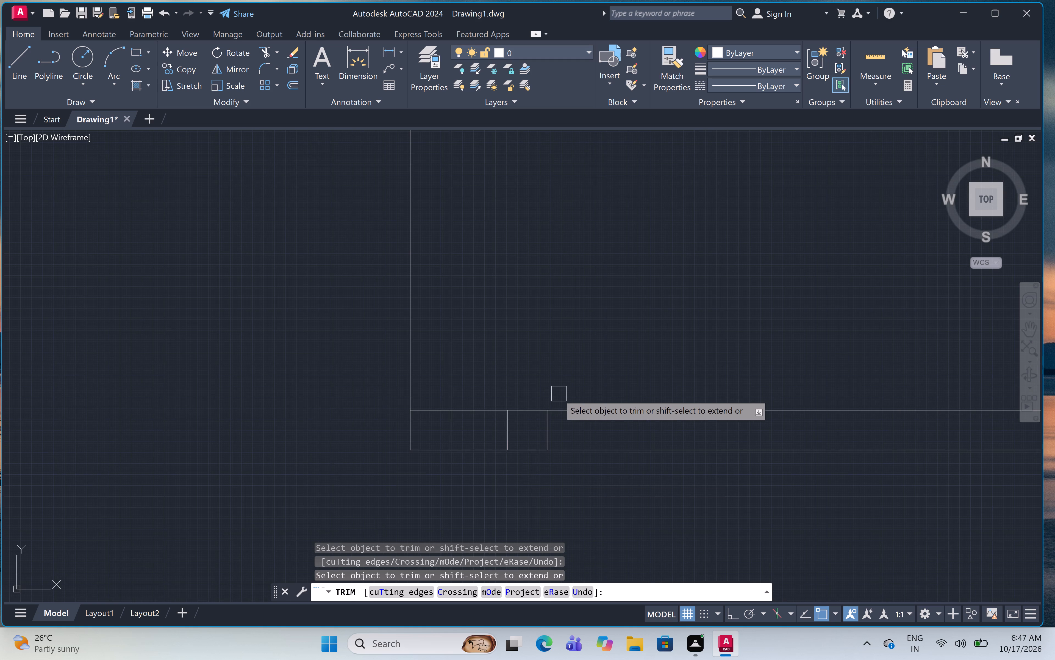
{"action": "left_click", "coordinate": [492, 433]}
{"action": "left_click", "coordinate": [671, 433]}
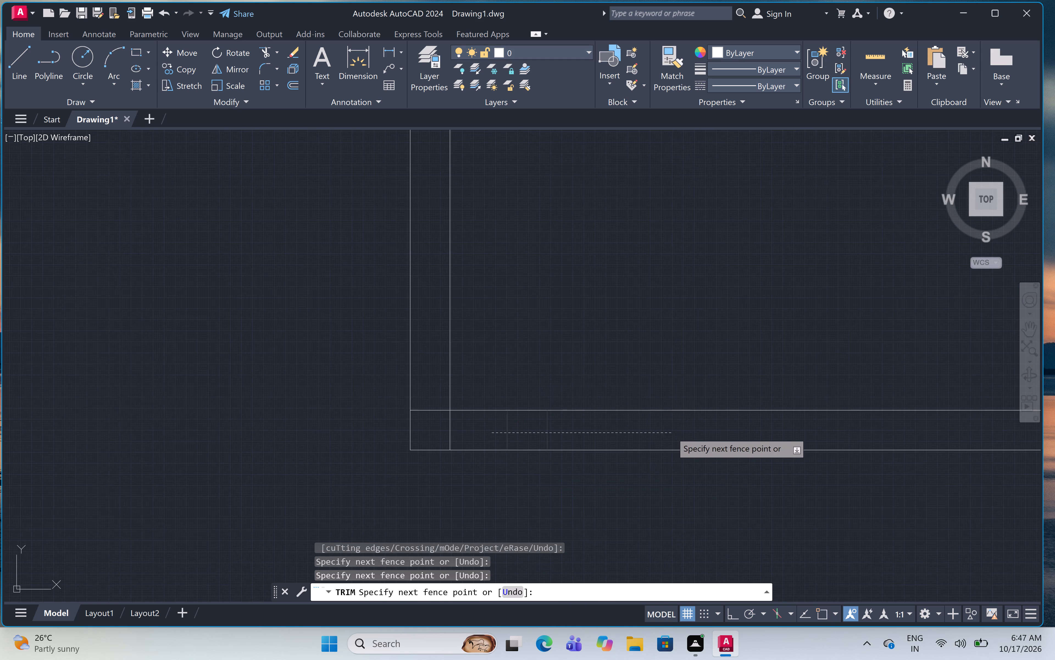
Trim the old right wall's inner line below the lowest right-hand room, including its short remnant inside the bottom wall.
{"action": "scroll", "coordinate": [570, 256], "scroll_direction": "down", "scroll_amount": 4}
{"action": "middle_click_drag", "start_coordinate": [639, 248], "coordinate": [499, 343]}
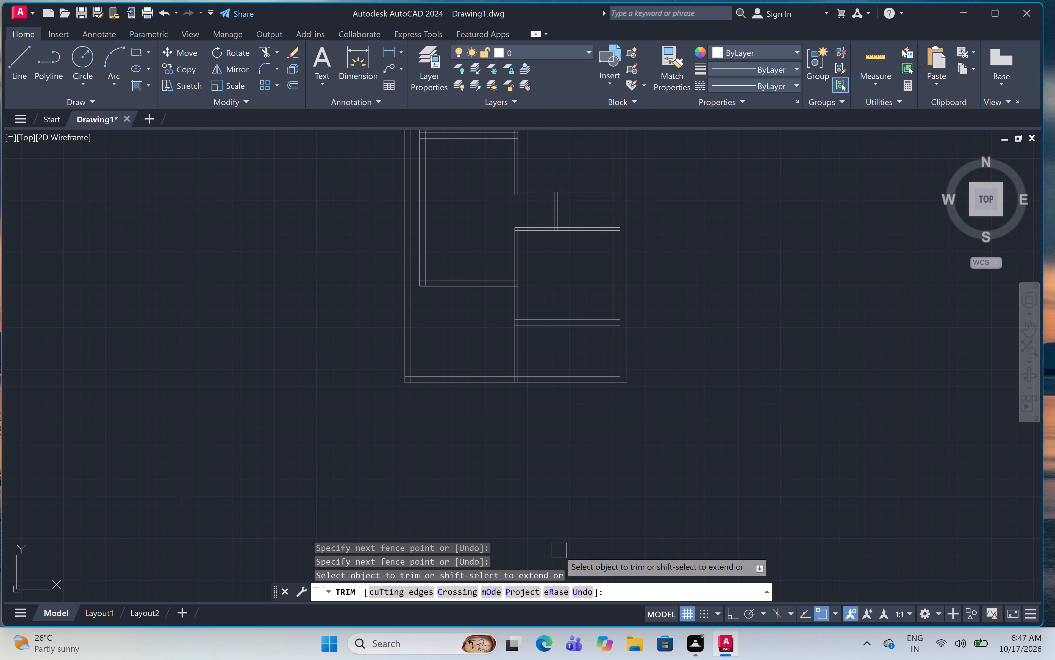
{"action": "scroll", "coordinate": [607, 328], "scroll_direction": "up", "scroll_amount": 3}
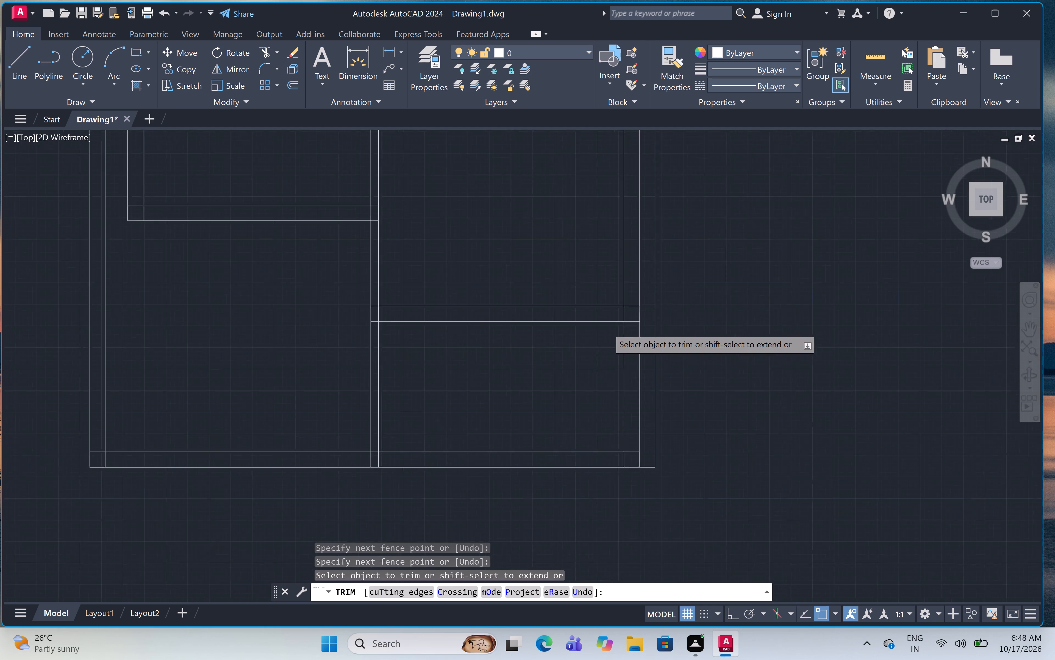
{"action": "left_click", "coordinate": [634, 393]}
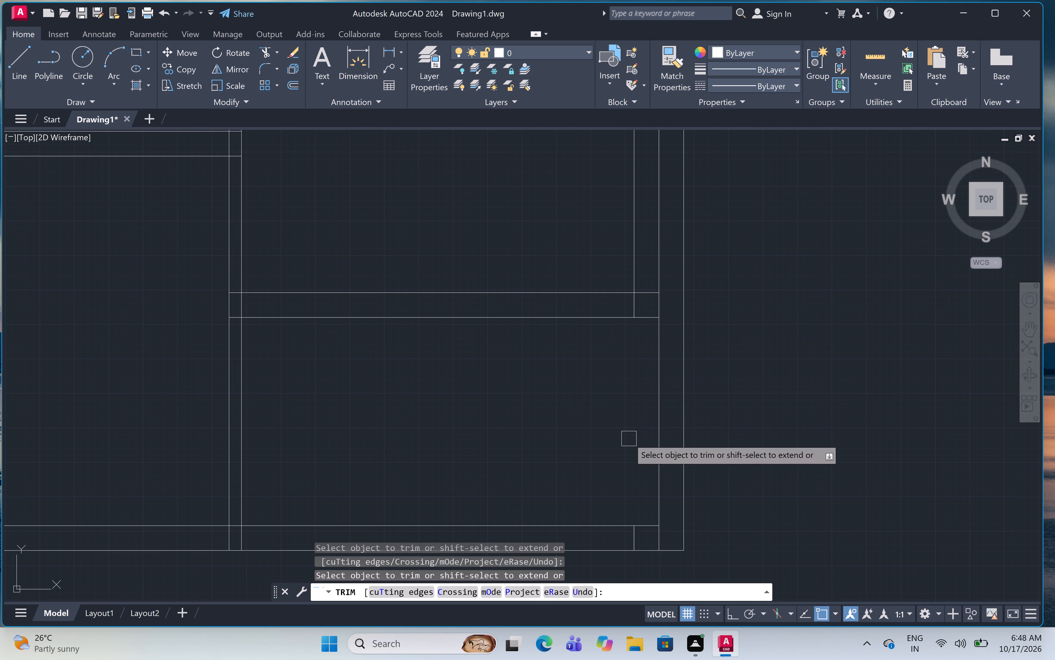
{"action": "scroll", "coordinate": [629, 433], "scroll_direction": "down", "scroll_amount": 1}
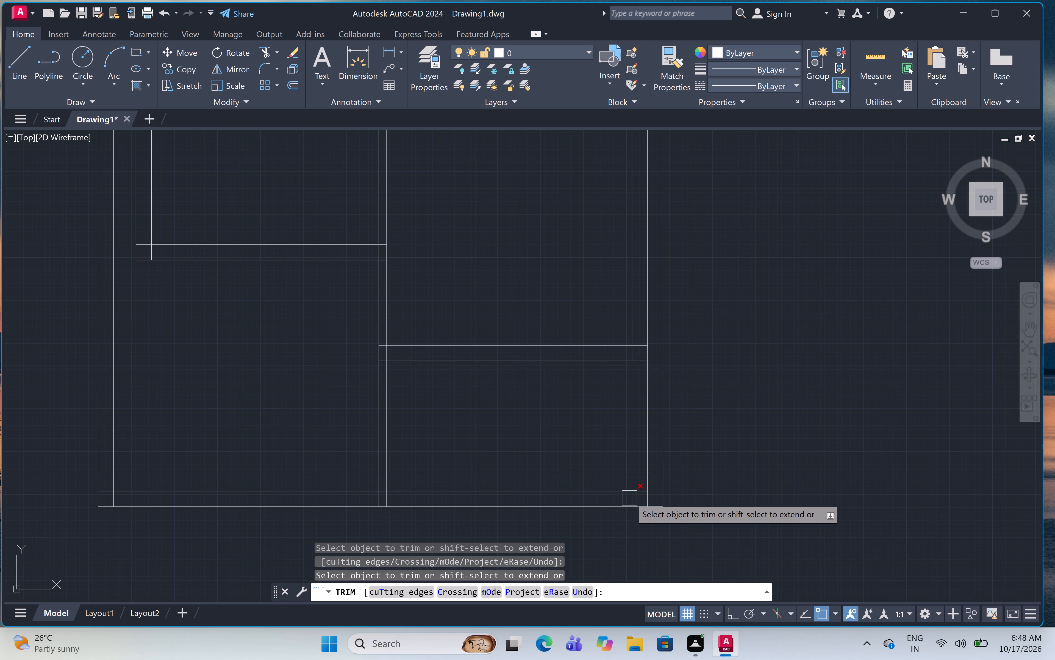
{"action": "scroll", "coordinate": [631, 498], "scroll_direction": "up", "scroll_amount": 2}
{"action": "left_click", "coordinate": [635, 501]}
{"action": "scroll", "coordinate": [612, 400], "scroll_direction": "down", "scroll_amount": 3}
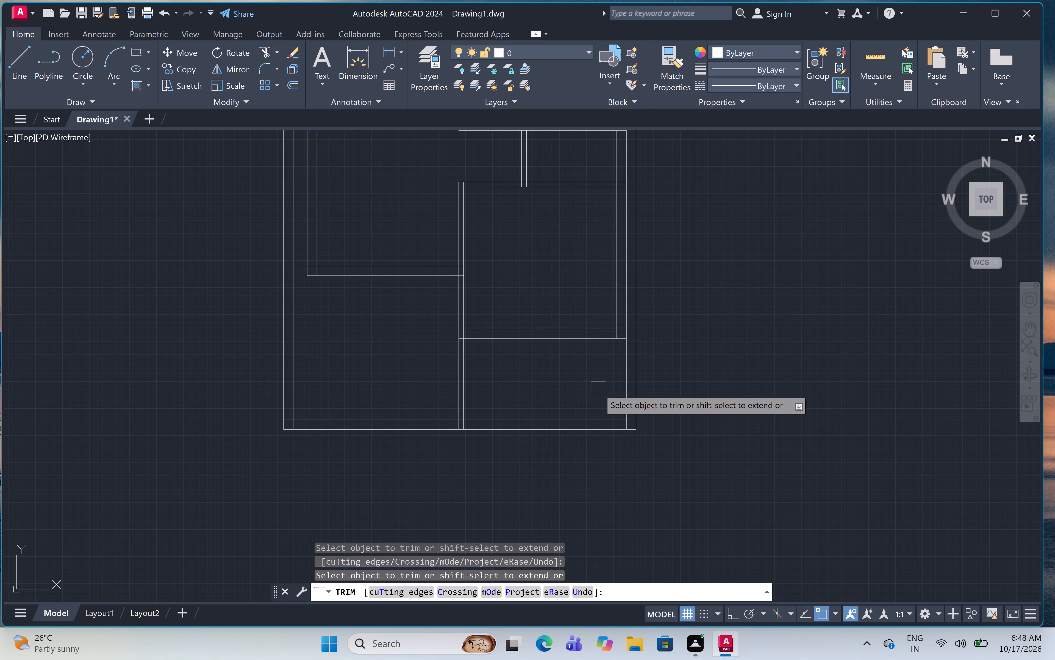
Trim both middle partition lines below the lowest right-hand room, including their short remnants inside the bottom wall.
{"action": "middle_click_drag", "start_coordinate": [597, 388], "coordinate": [647, 425]}
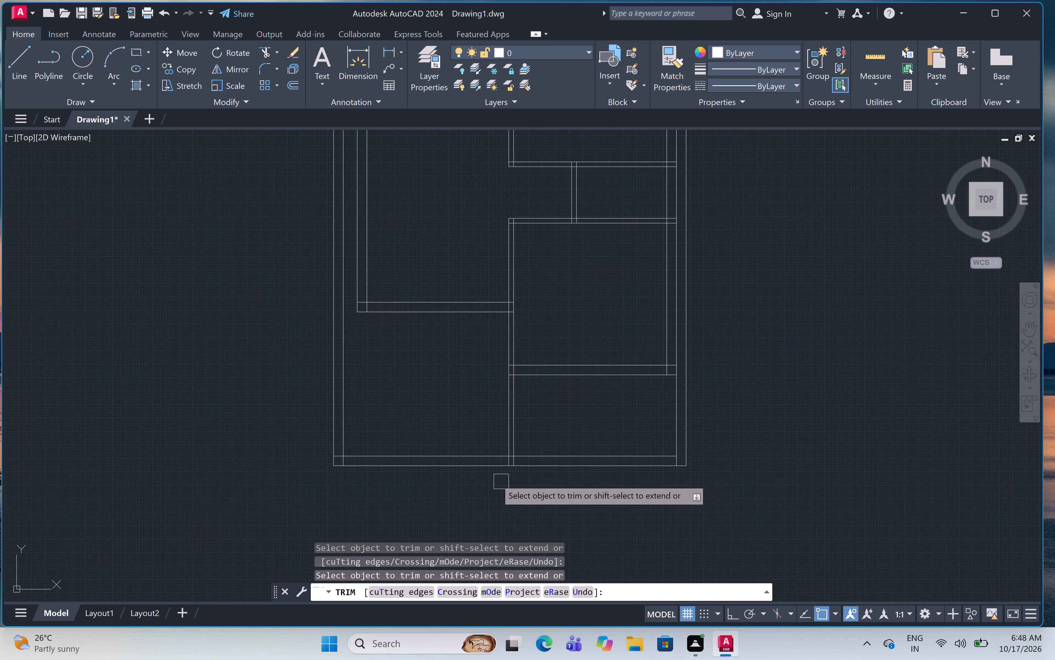
{"action": "left_click", "coordinate": [508, 431]}
{"action": "left_click", "coordinate": [505, 421]}
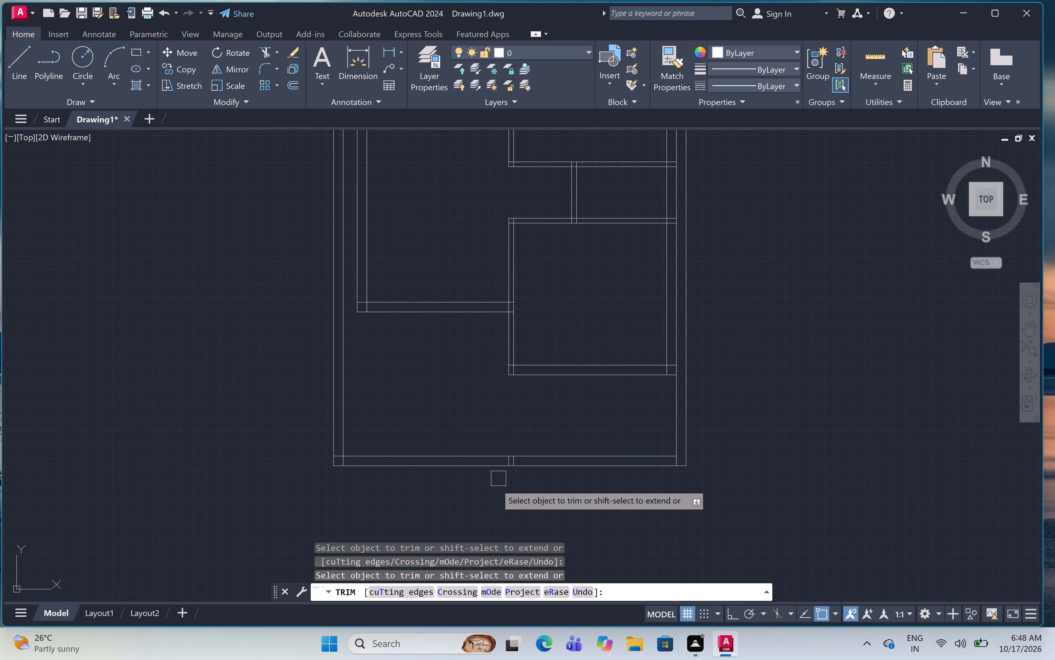
{"action": "scroll", "coordinate": [515, 450], "scroll_direction": "up", "scroll_amount": 4}
{"action": "scroll", "coordinate": [500, 465], "scroll_direction": "down", "scroll_amount": 1}
{"action": "middle_click_drag", "start_coordinate": [500, 464], "coordinate": [521, 386]}
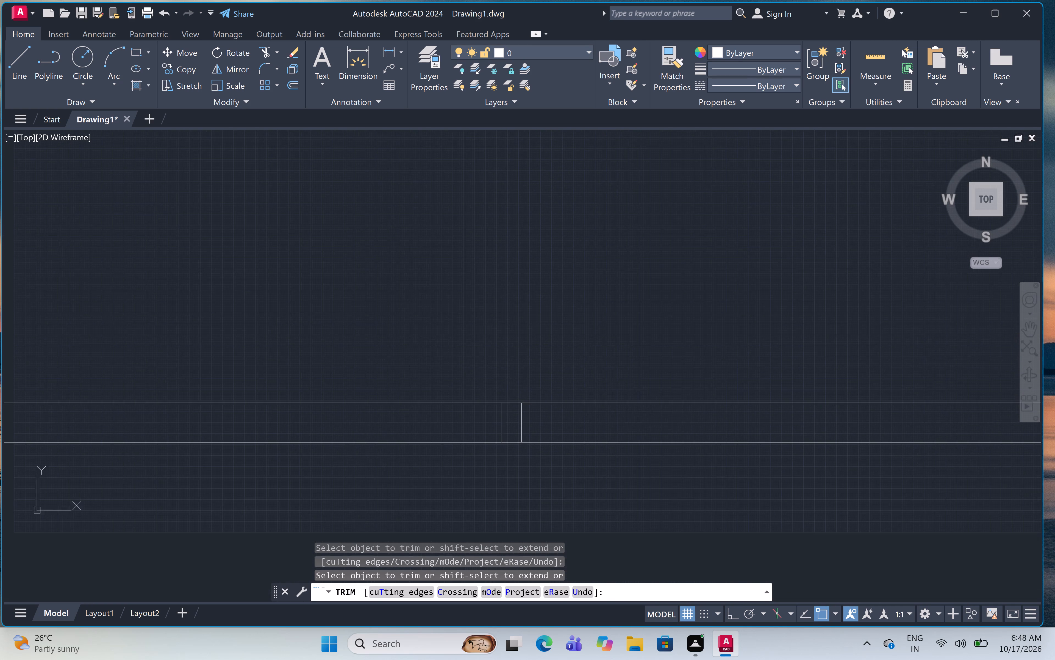
{"action": "scroll", "coordinate": [515, 405], "scroll_direction": "up", "scroll_amount": 1}
{"action": "left_click", "coordinate": [476, 439]}
{"action": "left_click", "coordinate": [537, 434]}
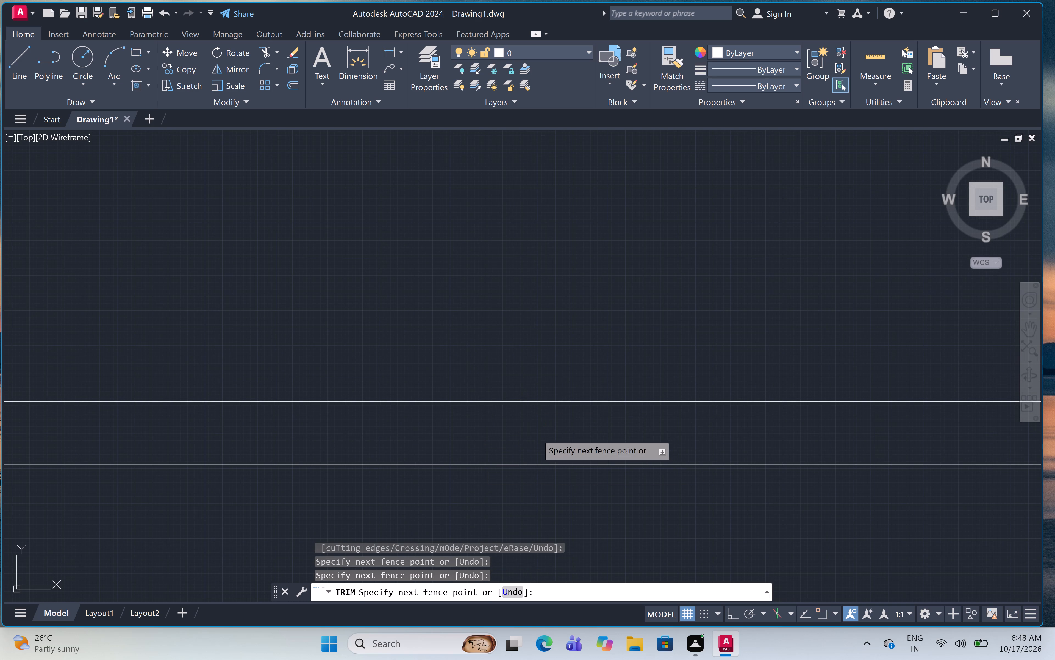
{"action": "scroll", "coordinate": [549, 310], "scroll_direction": "down", "scroll_amount": 4}
{"action": "scroll", "coordinate": [593, 266], "scroll_direction": "down", "scroll_amount": 1}
{"action": "middle_click_drag", "start_coordinate": [594, 266], "coordinate": [579, 404]}
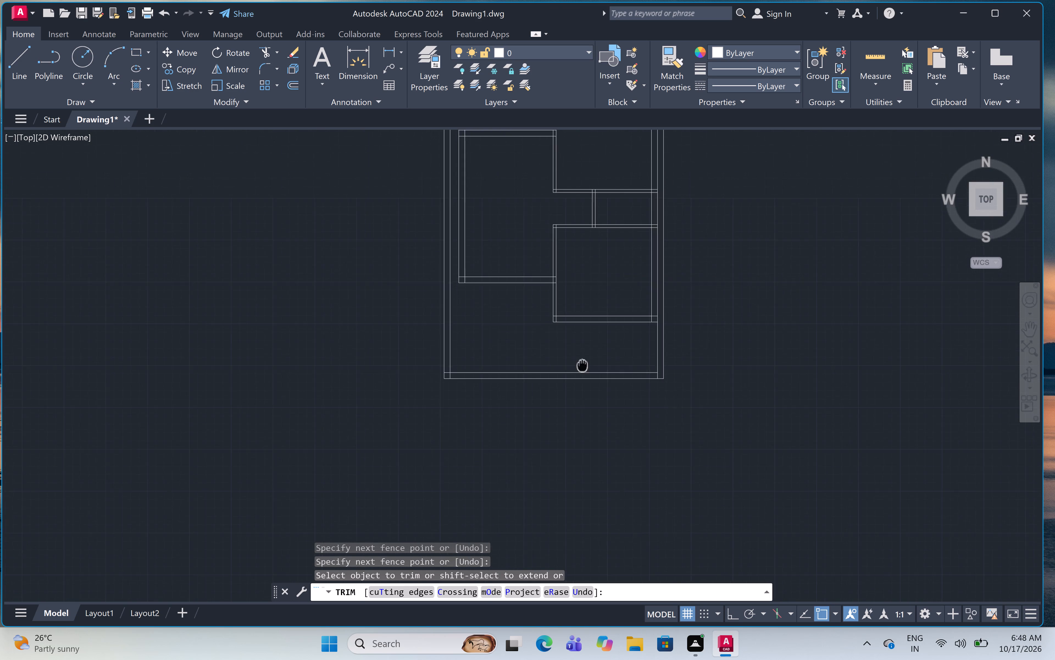
{"action": "middle_click_drag", "start_coordinate": [579, 404], "coordinate": [579, 406]}
{"action": "scroll", "coordinate": [598, 358], "scroll_direction": "down", "scroll_amount": 1}
{"action": "middle_click_drag", "start_coordinate": [598, 356], "coordinate": [596, 402]}
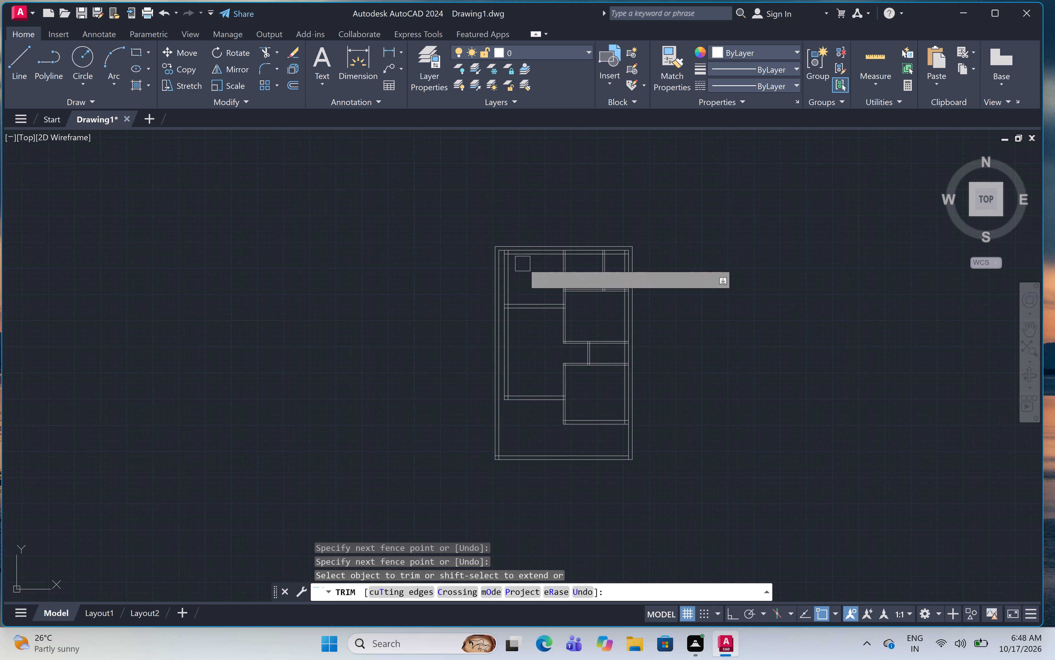
{"action": "scroll", "coordinate": [540, 248], "scroll_direction": "up", "scroll_amount": 5}
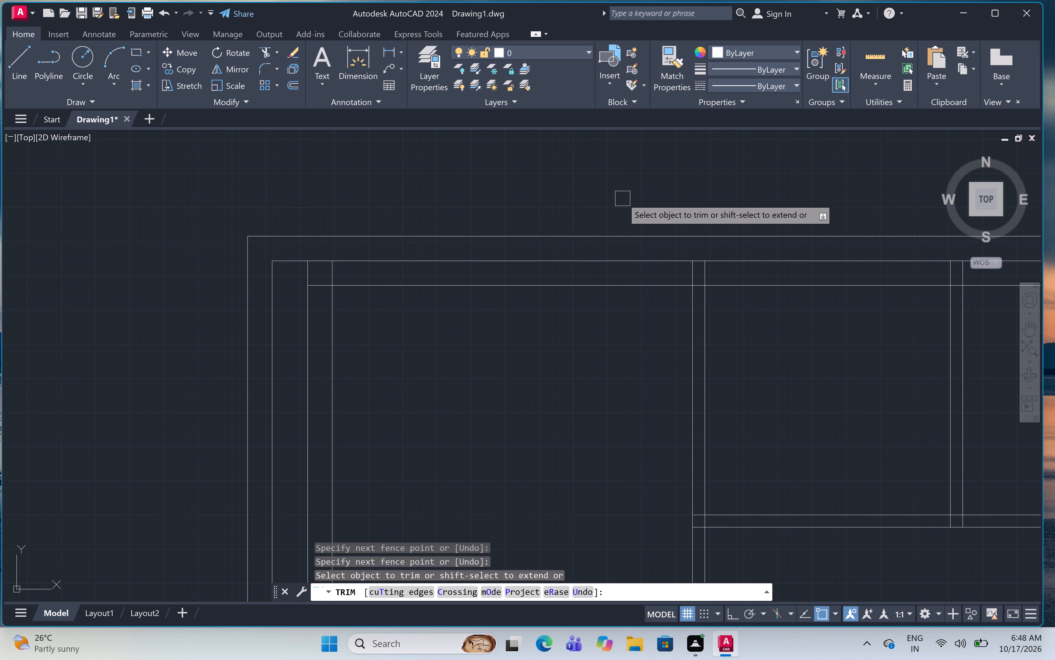
{"action": "key", "text": "Escape"}
With Ortho on, draw a window outline 4' long and 9" deep across the top wall of the upper-left room.
{"action": "type", "text": "l"}
{"action": "key", "text": "space"}
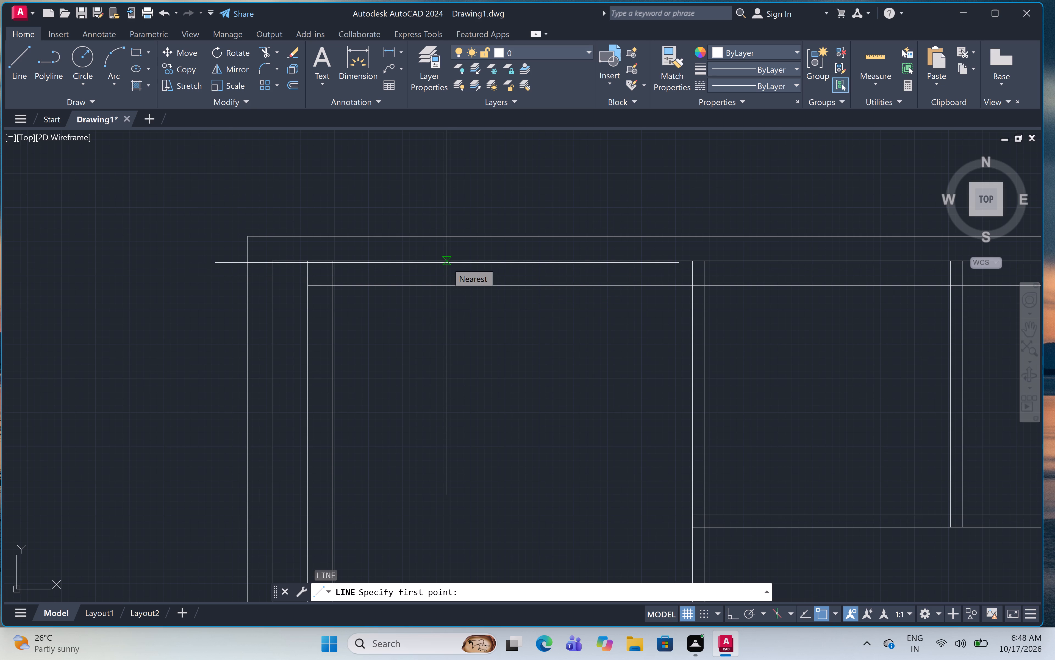
{"action": "left_click", "coordinate": [446, 259]}
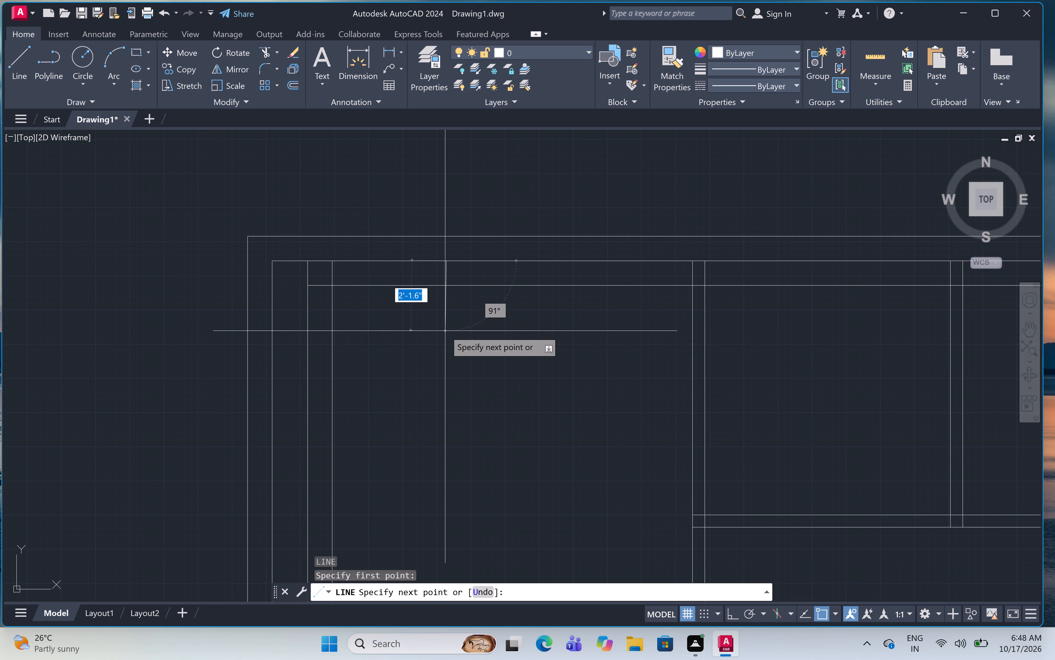
{"action": "key", "text": "F8"}
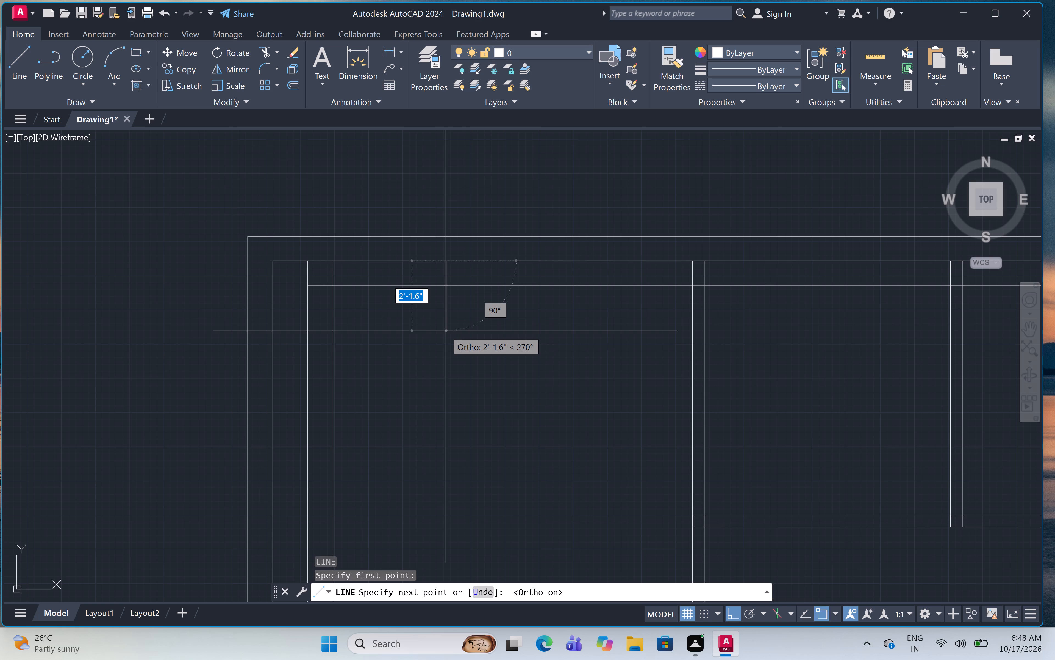
{"action": "left_click", "coordinate": [445, 284]}
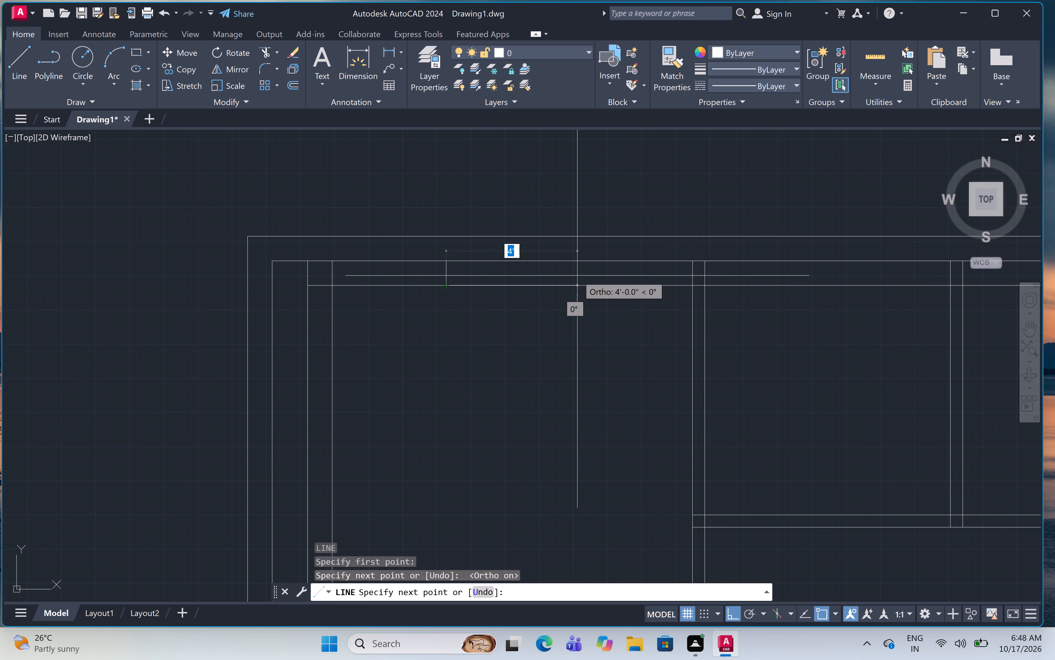
{"action": "type", "text": "4'"}
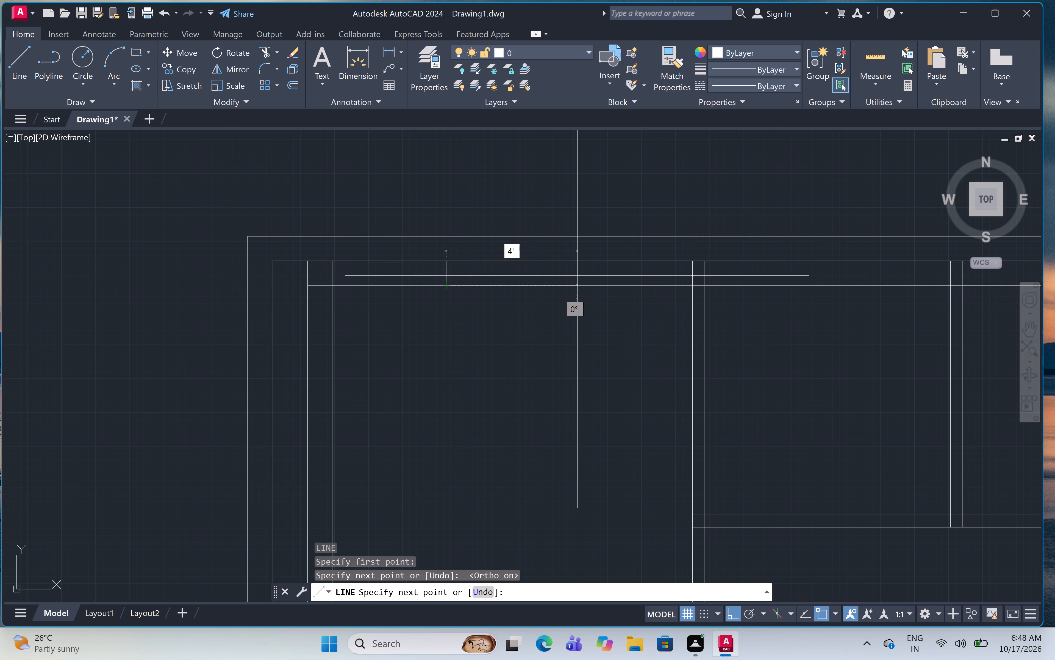
{"action": "key", "text": "space"}
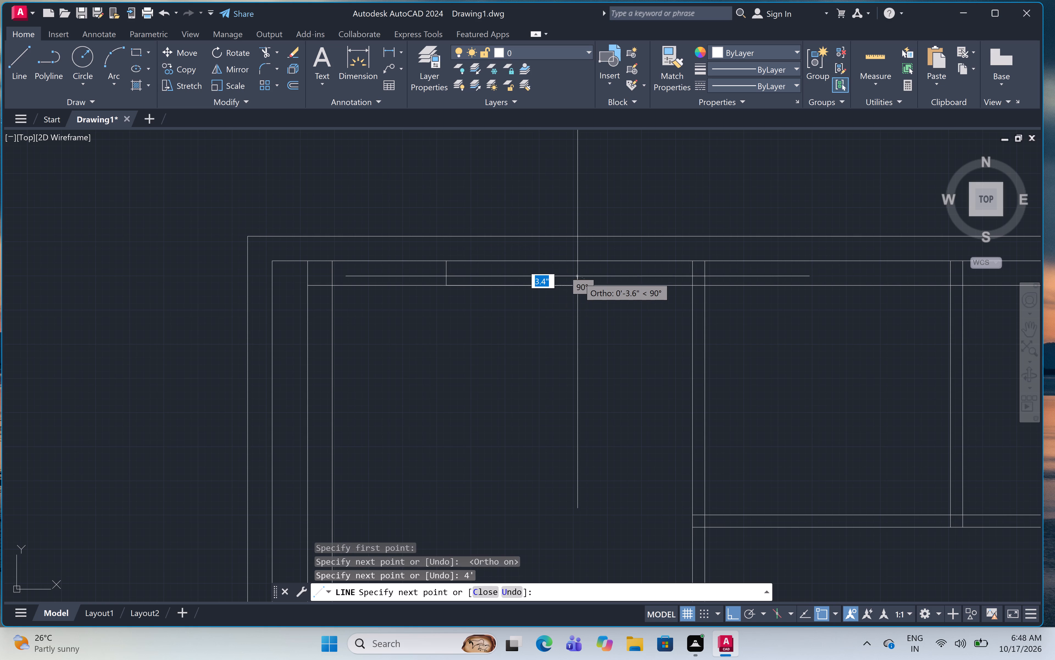
{"action": "left_click", "coordinate": [579, 257]}
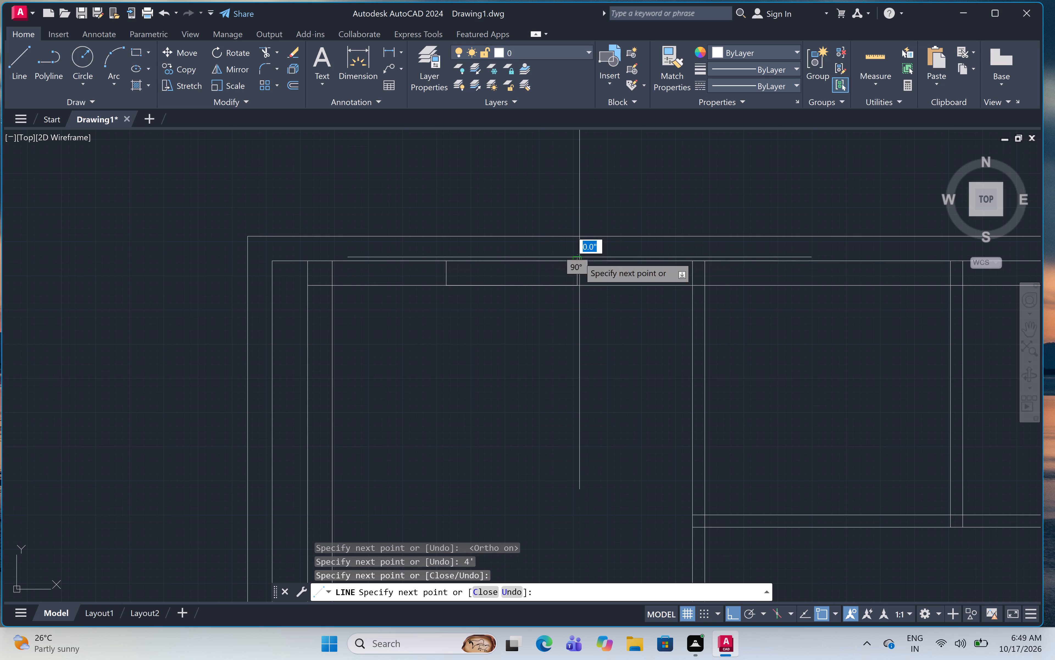
{"action": "left_click", "coordinate": [448, 258]}
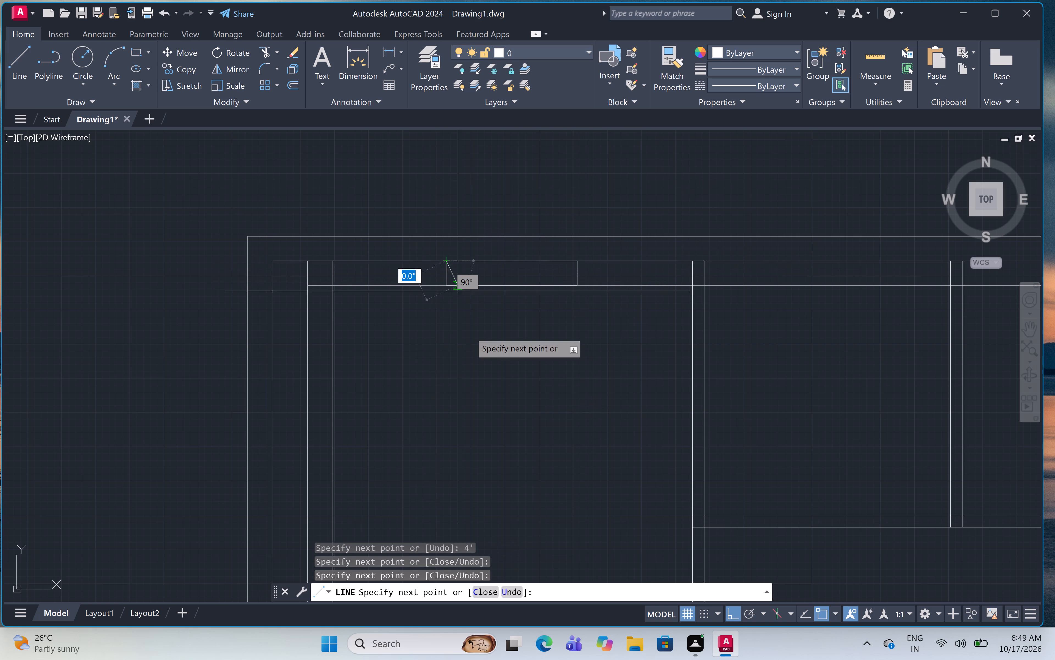
{"action": "key", "text": "Escape"}
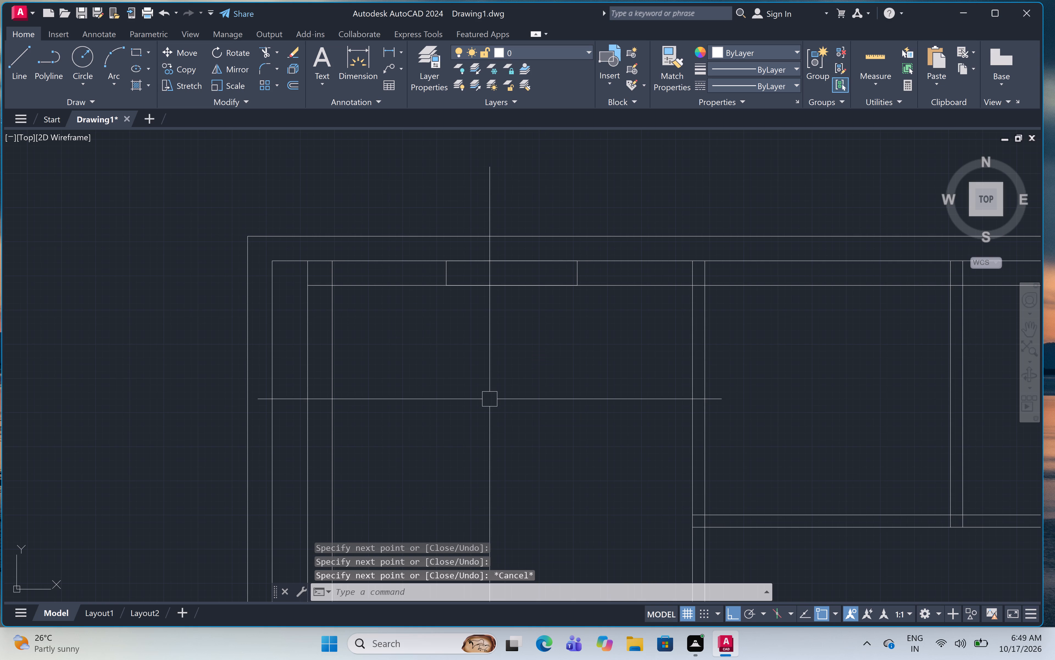
Draw a window outline 3' long and 9" deep across the top wall of the upper middle room.
{"action": "scroll", "coordinate": [490, 399], "scroll_direction": "down", "scroll_amount": 1}
{"action": "middle_click_drag", "start_coordinate": [730, 342], "coordinate": [657, 294]}
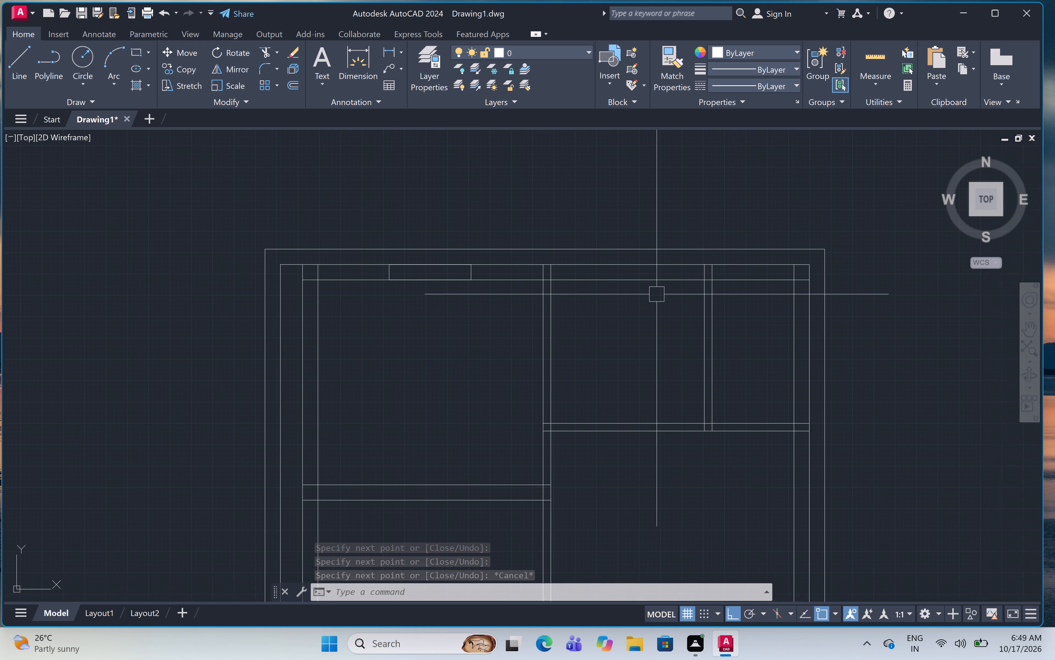
{"action": "scroll", "coordinate": [657, 294], "scroll_direction": "up", "scroll_amount": 1}
{"action": "middle_click_drag", "start_coordinate": [657, 294], "coordinate": [663, 310]}
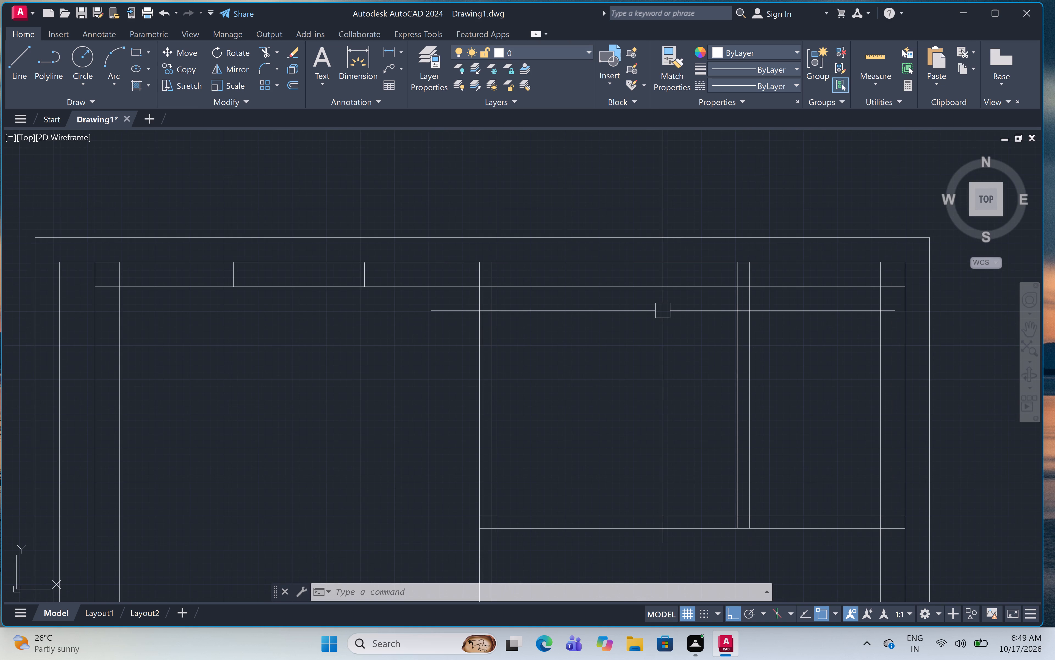
{"action": "type", "text": "l"}
{"action": "key", "text": "space"}
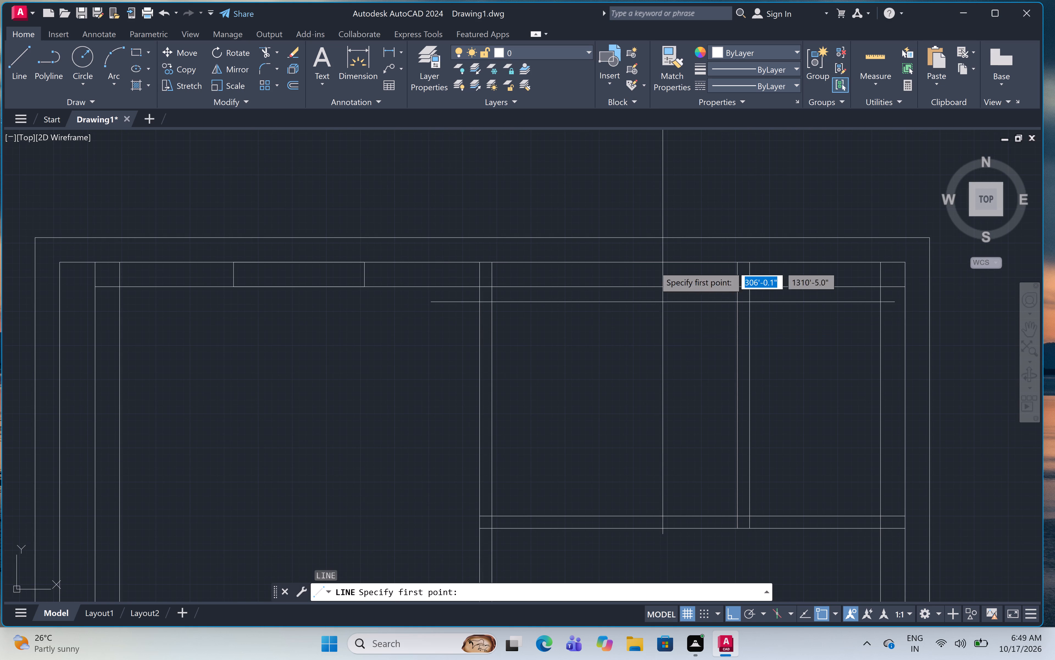
{"action": "left_click", "coordinate": [571, 261]}
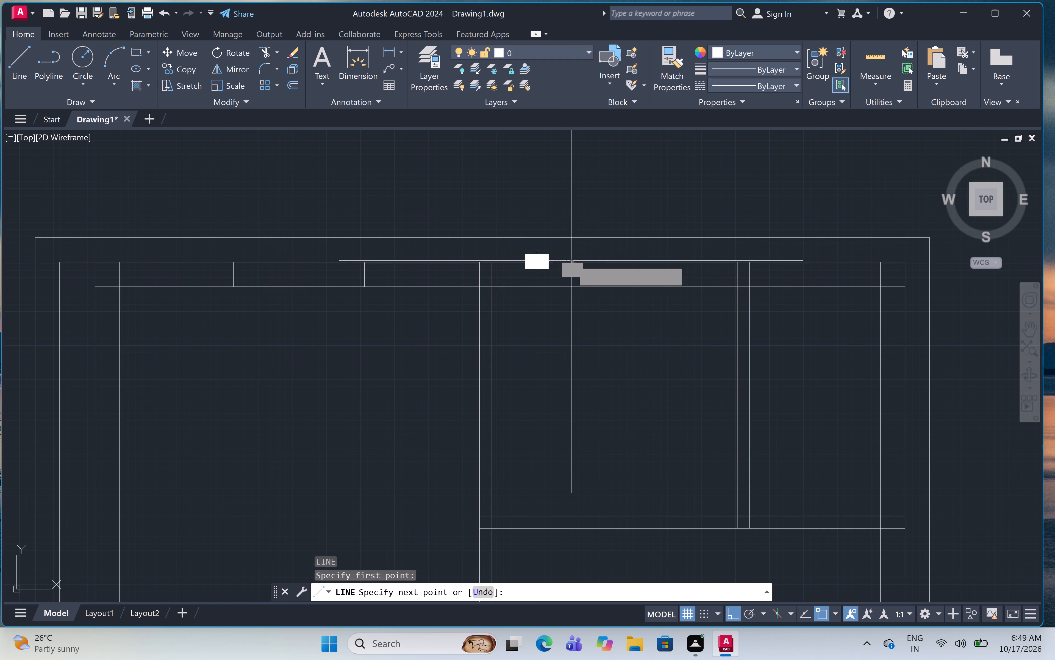
{"action": "left_click", "coordinate": [571, 287]}
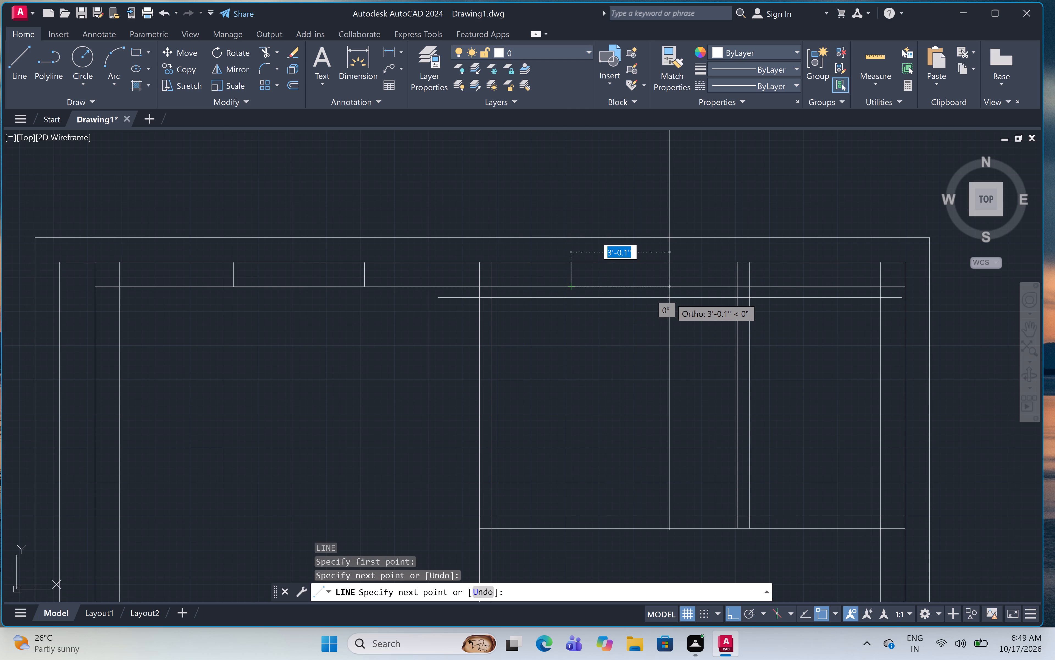
{"action": "key", "text": "3"}
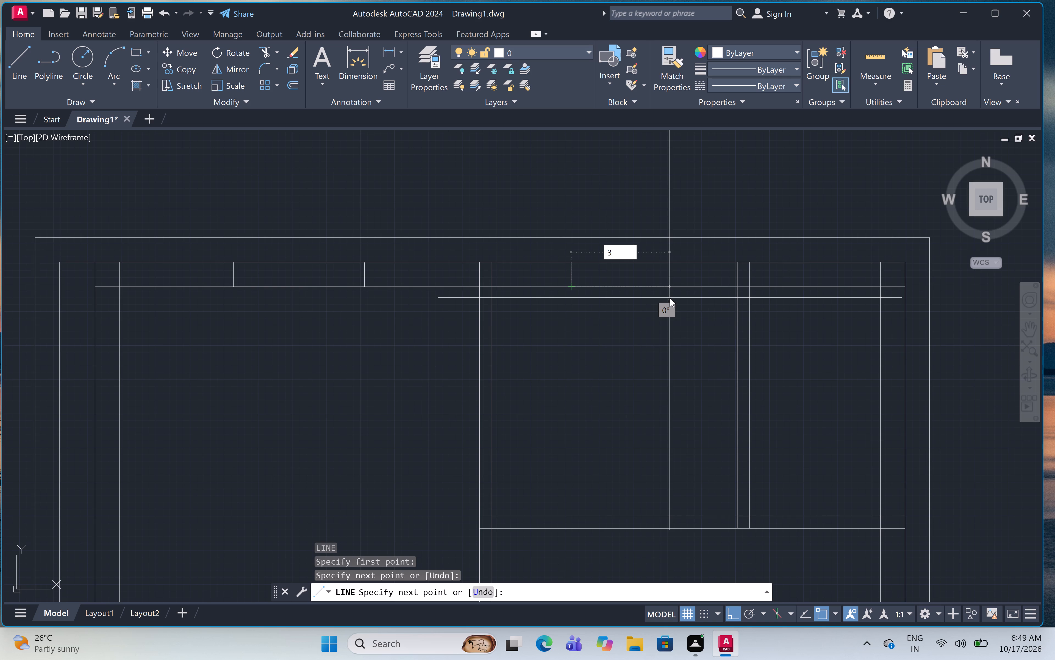
{"action": "type", "text": "'"}
{"action": "key", "text": "space"}
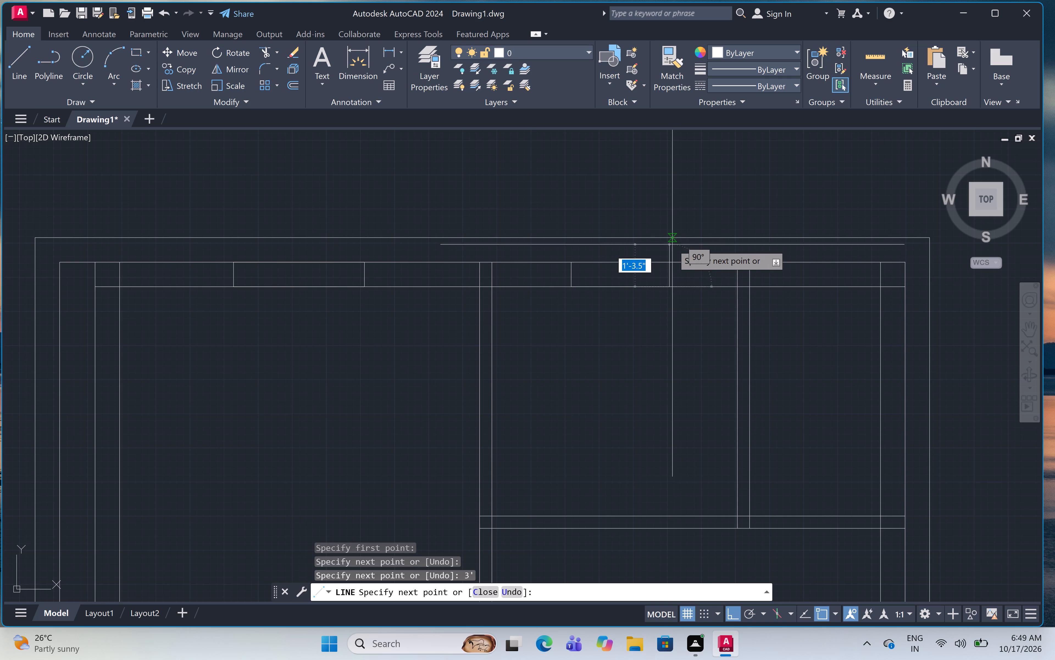
{"action": "left_click", "coordinate": [672, 263]}
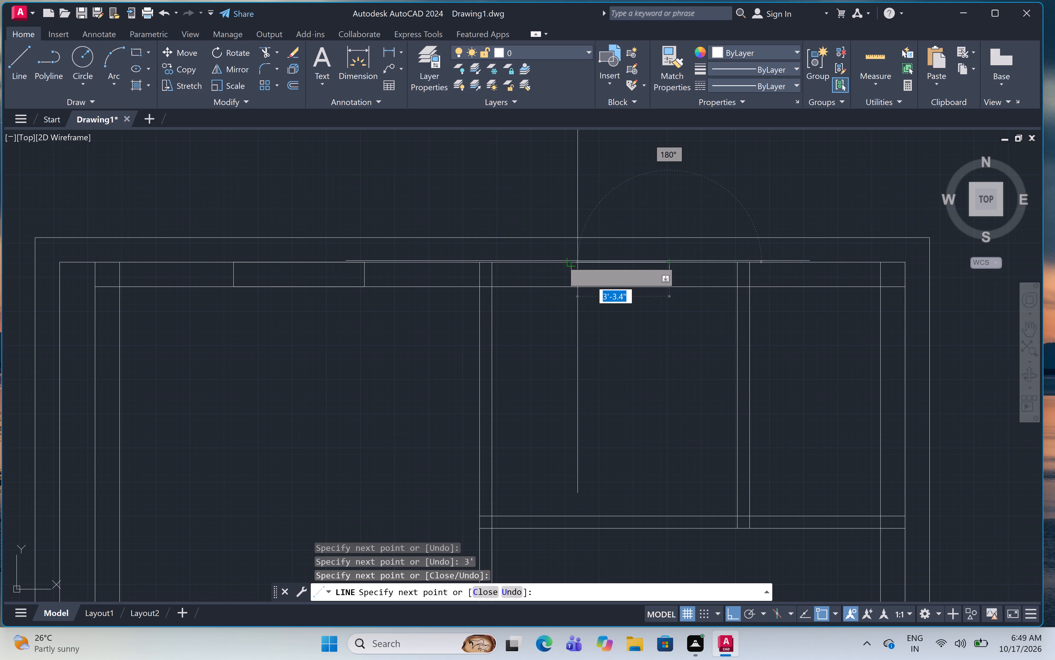
{"action": "left_click_drag", "start_coordinate": [570, 263], "coordinate": [571, 268]}
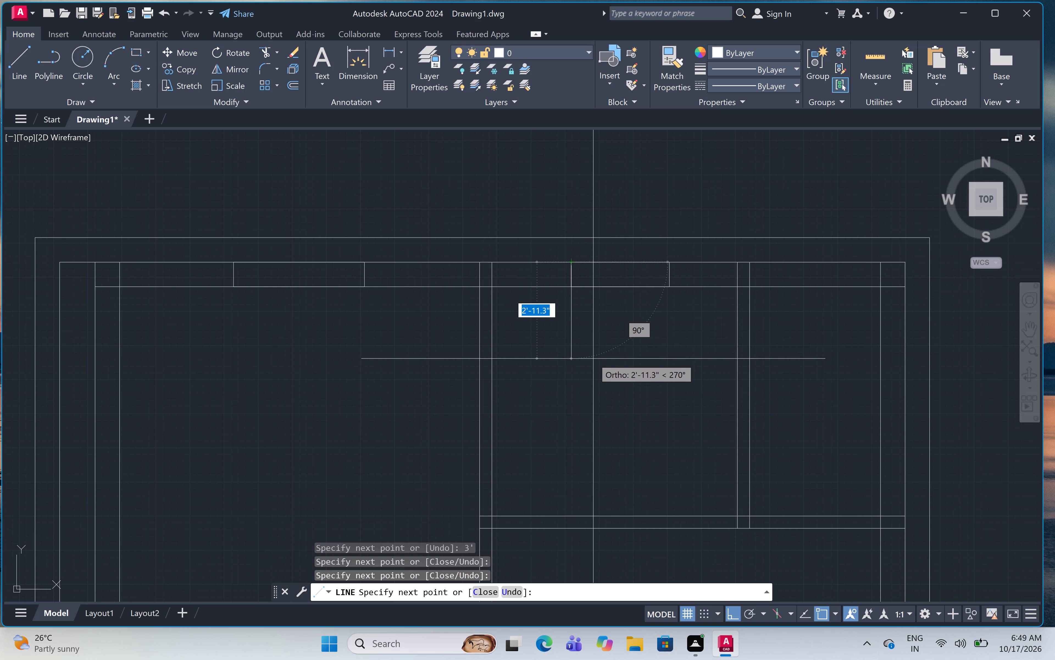
{"action": "key", "text": "Escape"}
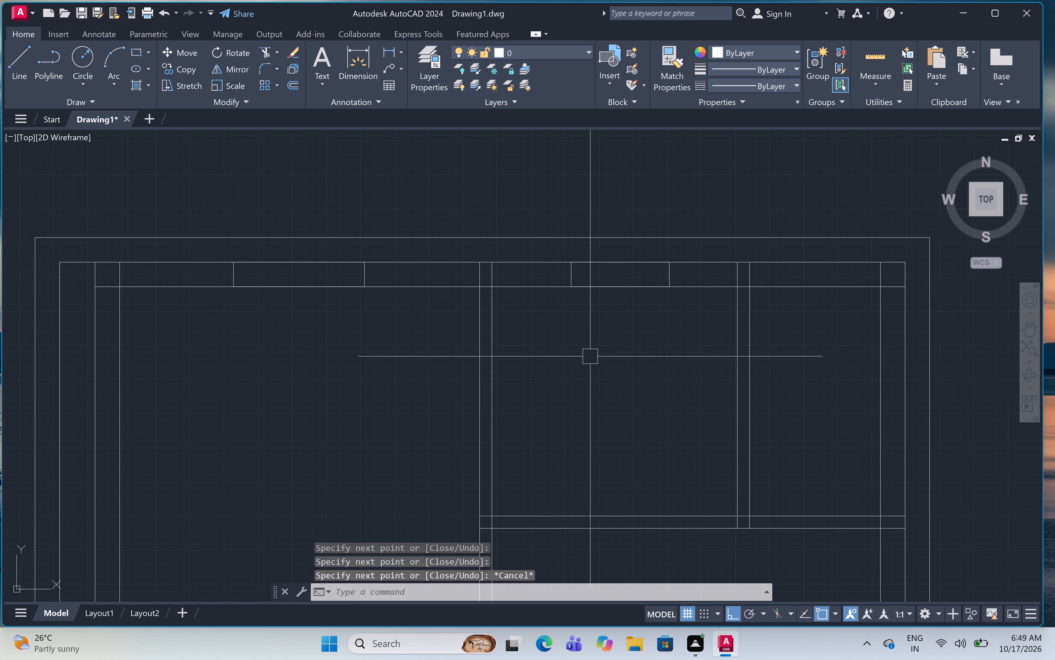
Draw a window outline 2' long and 9" deep across the top wall of the upper-right room.
{"action": "scroll", "coordinate": [593, 356], "scroll_direction": "down", "scroll_amount": 4}
{"action": "scroll", "coordinate": [626, 342], "scroll_direction": "up", "scroll_amount": 4}
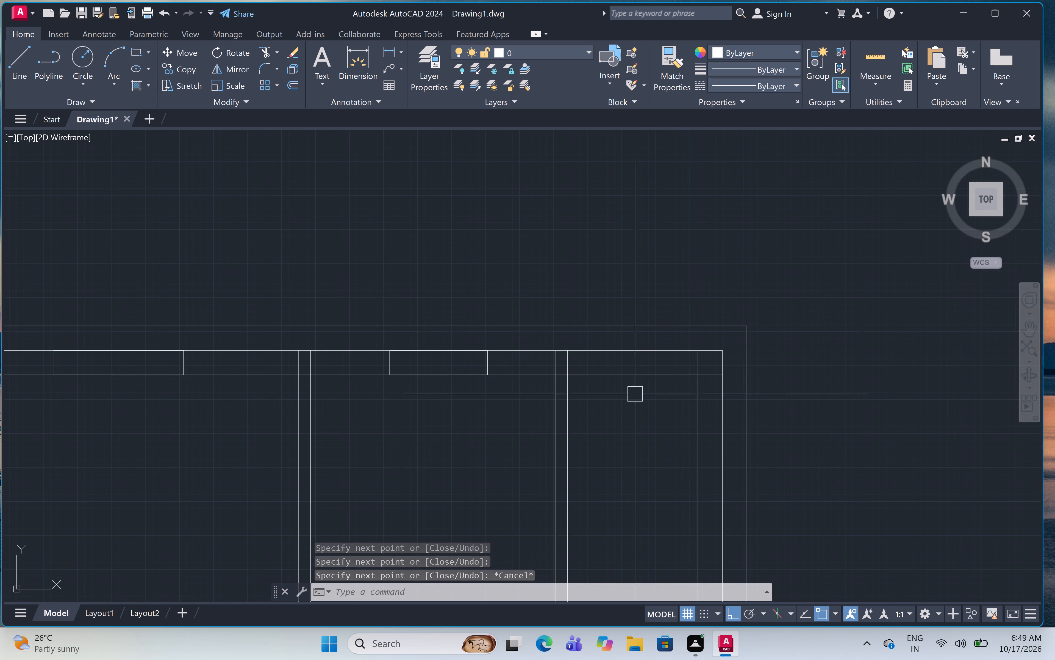
{"action": "middle_click_drag", "start_coordinate": [641, 443], "coordinate": [653, 381]}
{"action": "scroll", "coordinate": [620, 335], "scroll_direction": "up", "scroll_amount": 1}
{"action": "middle_click_drag", "start_coordinate": [620, 335], "coordinate": [679, 342]}
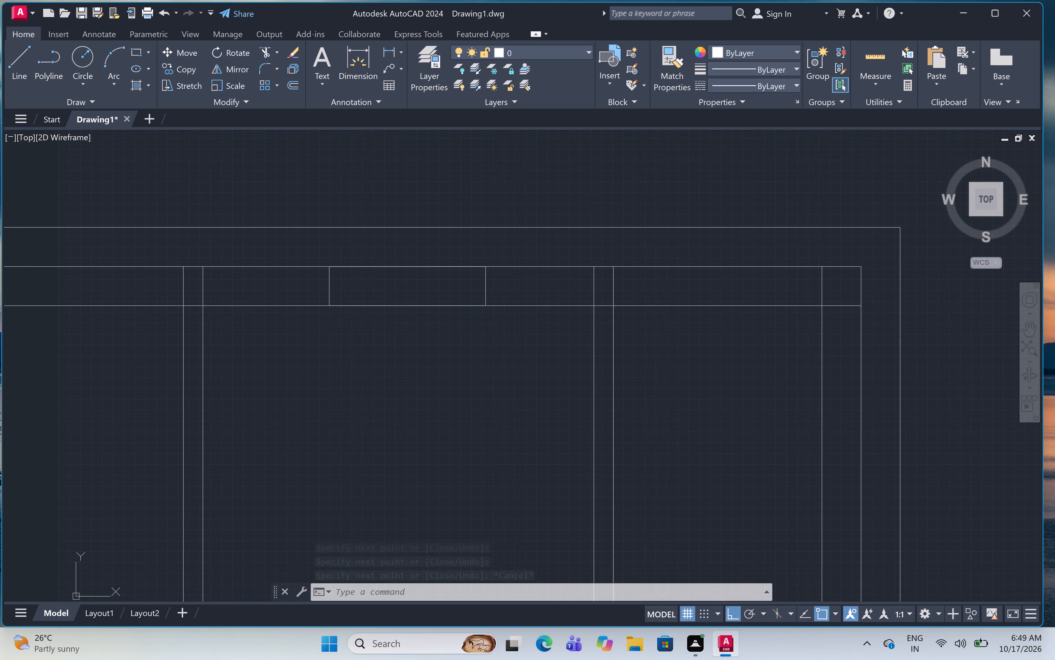
{"action": "type", "text": "l"}
{"action": "key", "text": "space"}
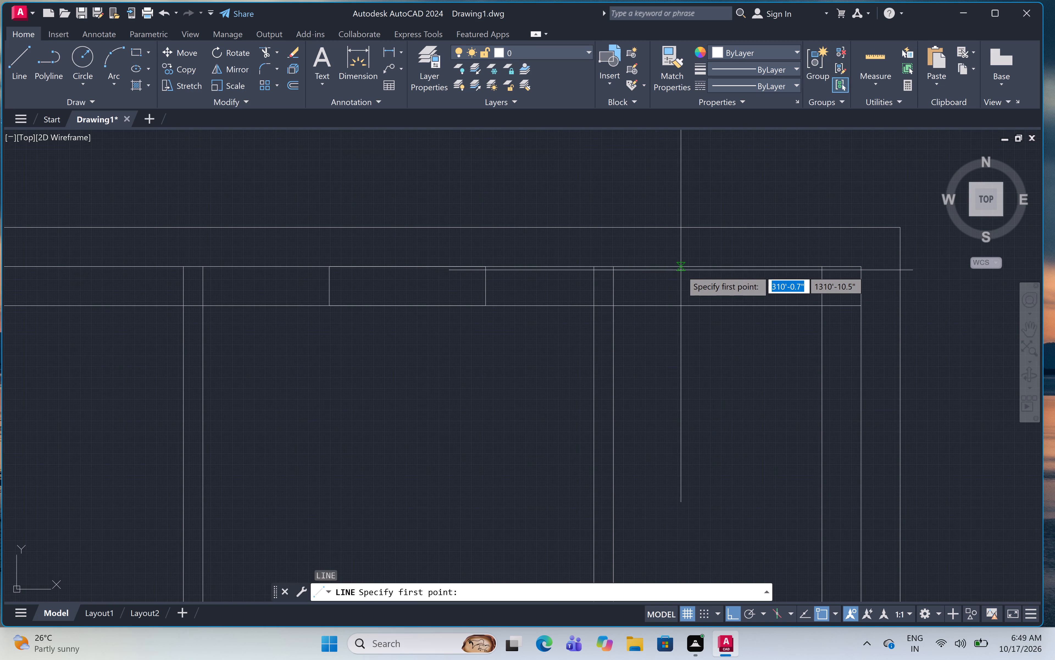
{"action": "left_click", "coordinate": [677, 268]}
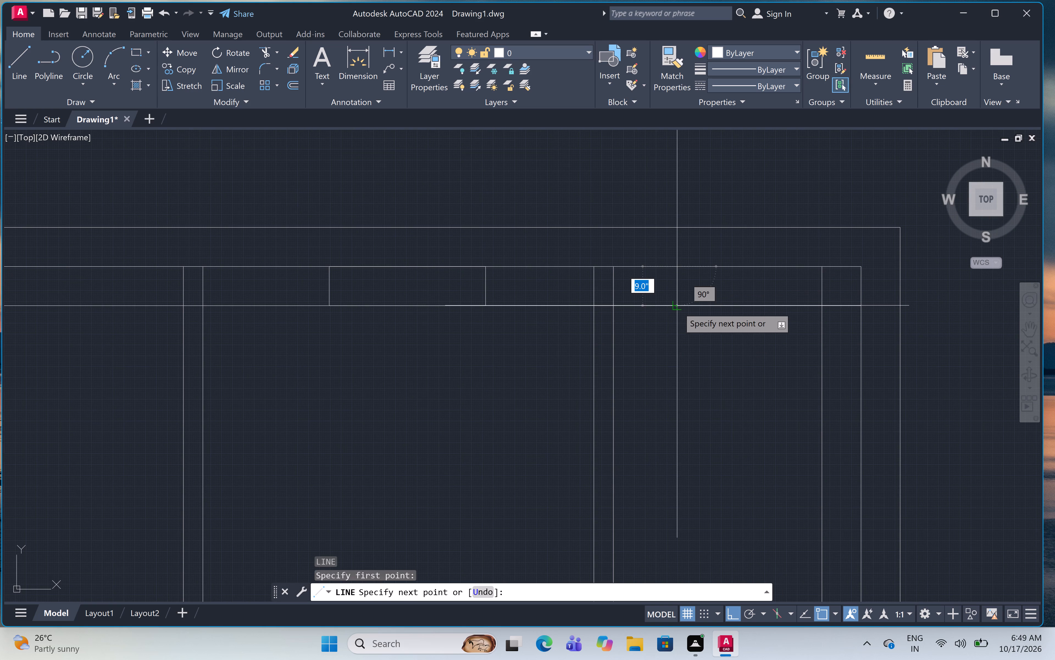
{"action": "left_click", "coordinate": [676, 305]}
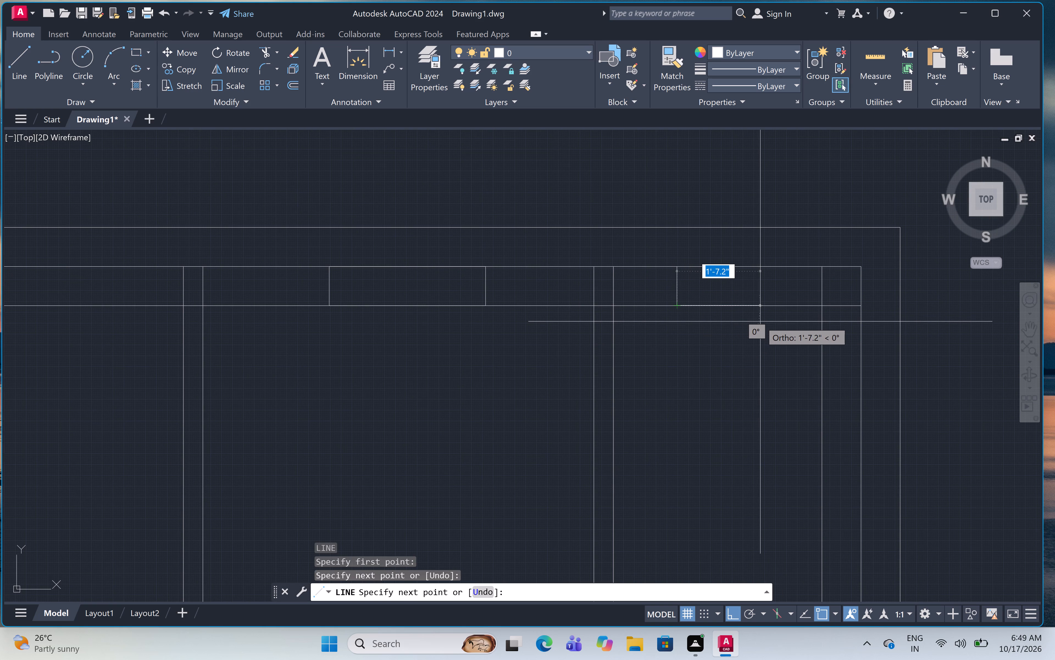
{"action": "left_click", "coordinate": [781, 339]}
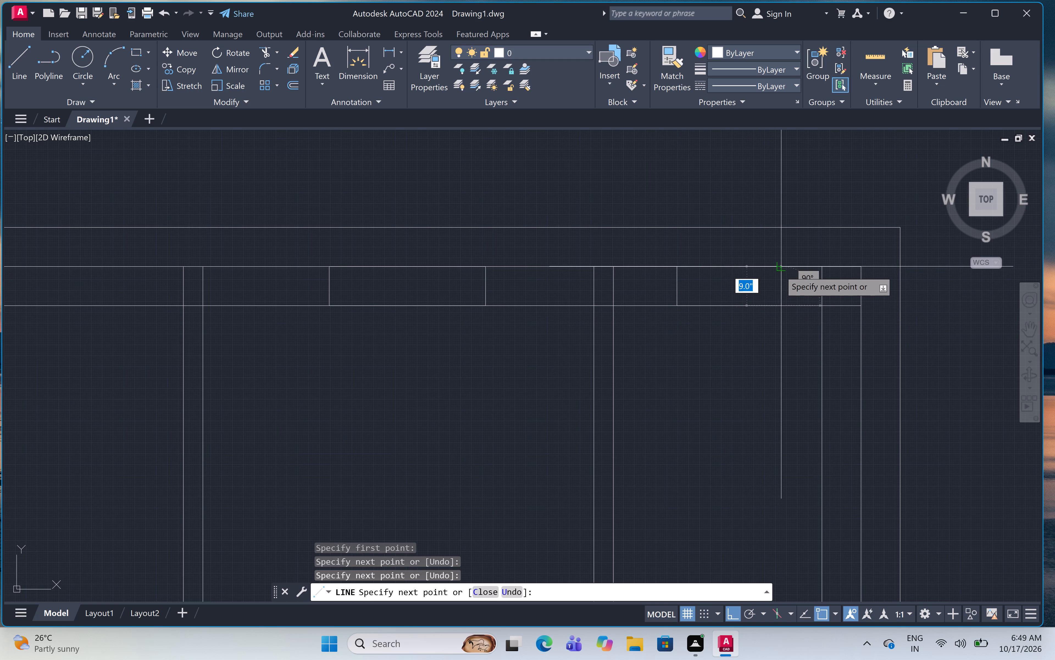
{"action": "left_click", "coordinate": [779, 270]}
{"action": "left_click", "coordinate": [677, 264]}
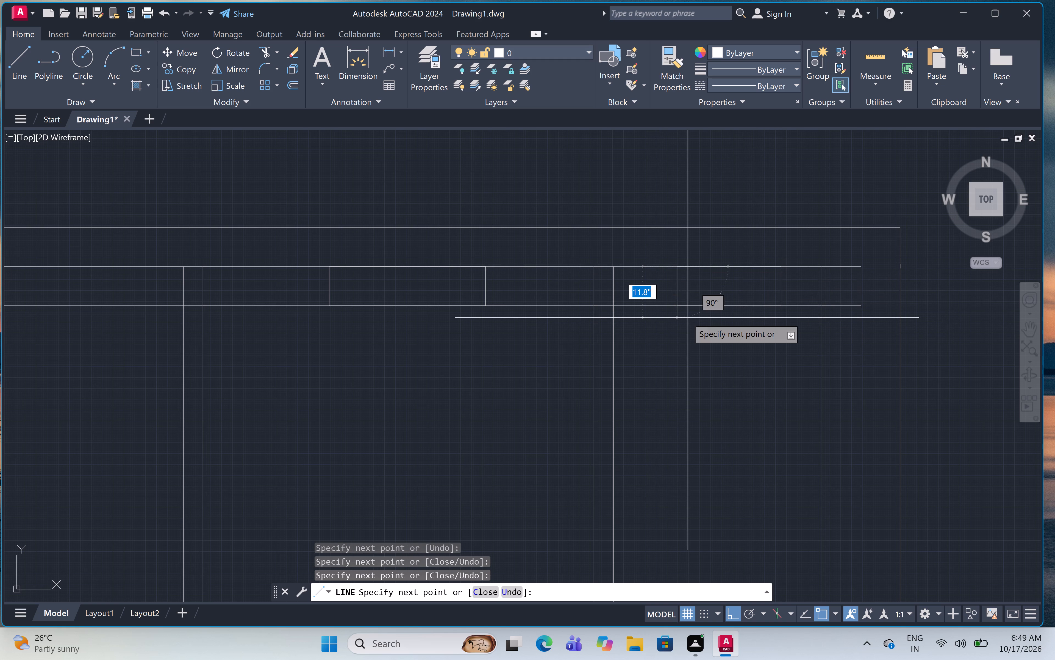
{"action": "key", "text": "Escape"}
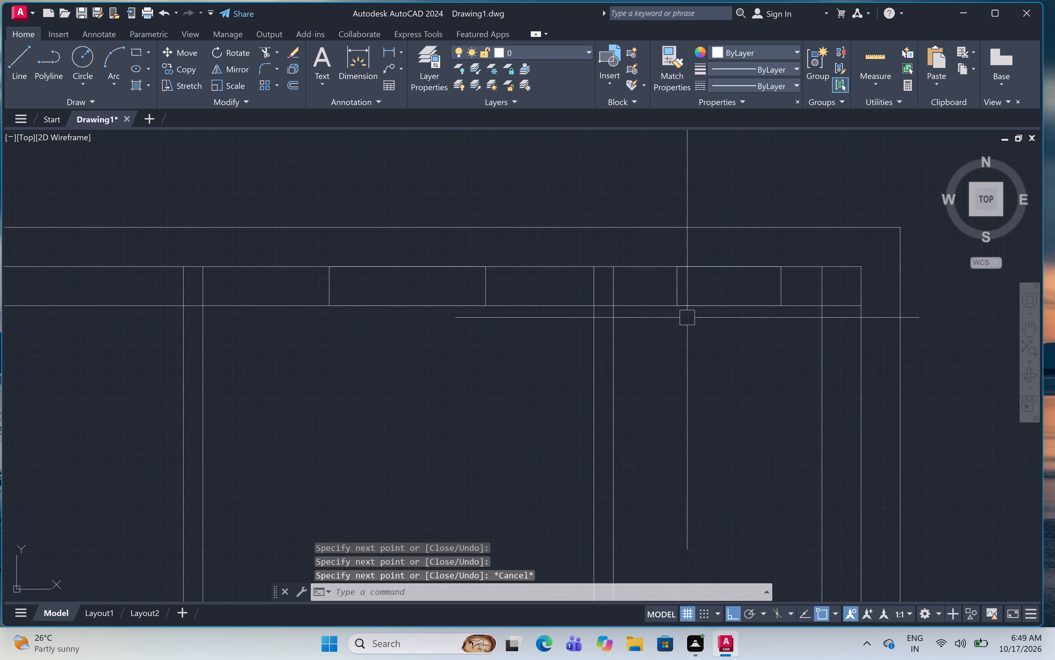
Draw a window outline 4' long across the thickness of the right wall in the large middle right-hand room.
{"action": "scroll", "coordinate": [681, 288], "scroll_direction": "down", "scroll_amount": 5}
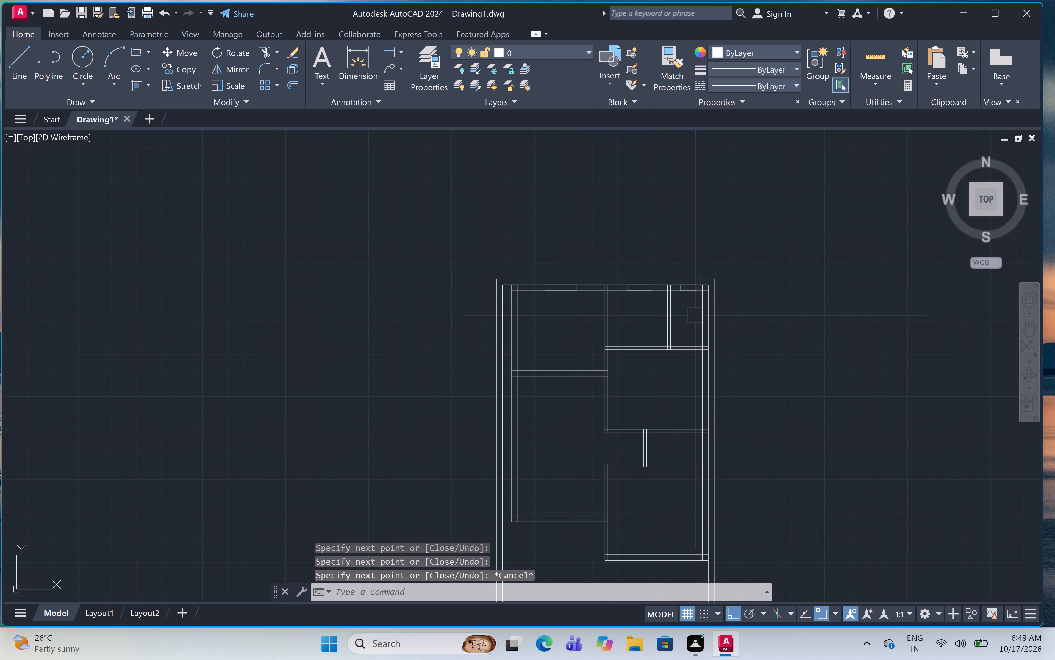
{"action": "scroll", "coordinate": [701, 431], "scroll_direction": "up", "scroll_amount": 2}
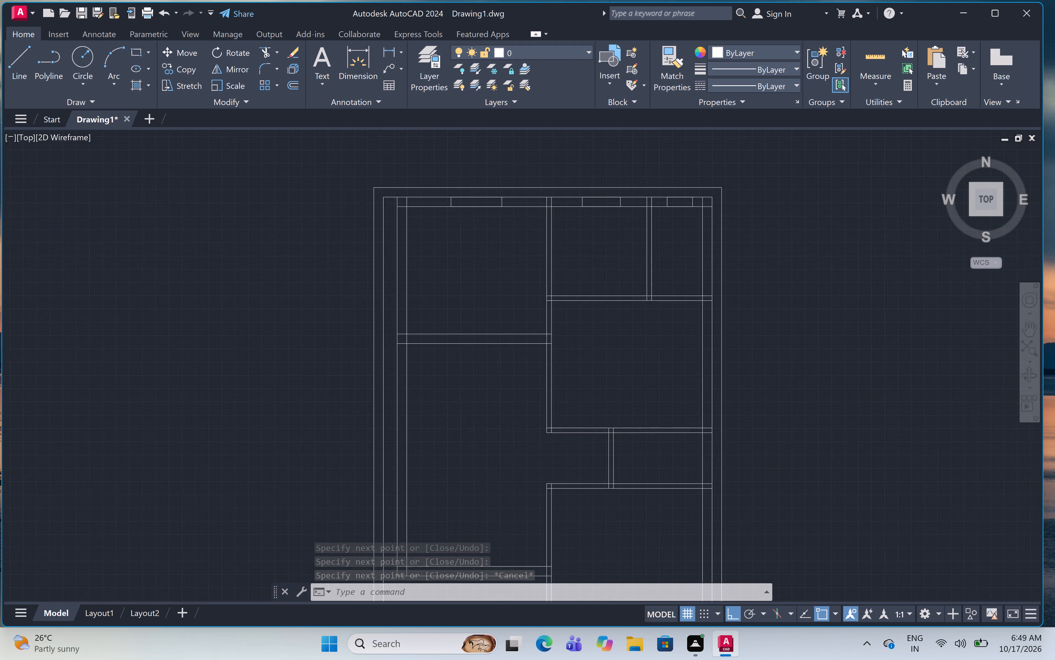
{"action": "scroll", "coordinate": [705, 335], "scroll_direction": "up", "scroll_amount": 1}
{"action": "middle_click_drag", "start_coordinate": [705, 334], "coordinate": [707, 369]}
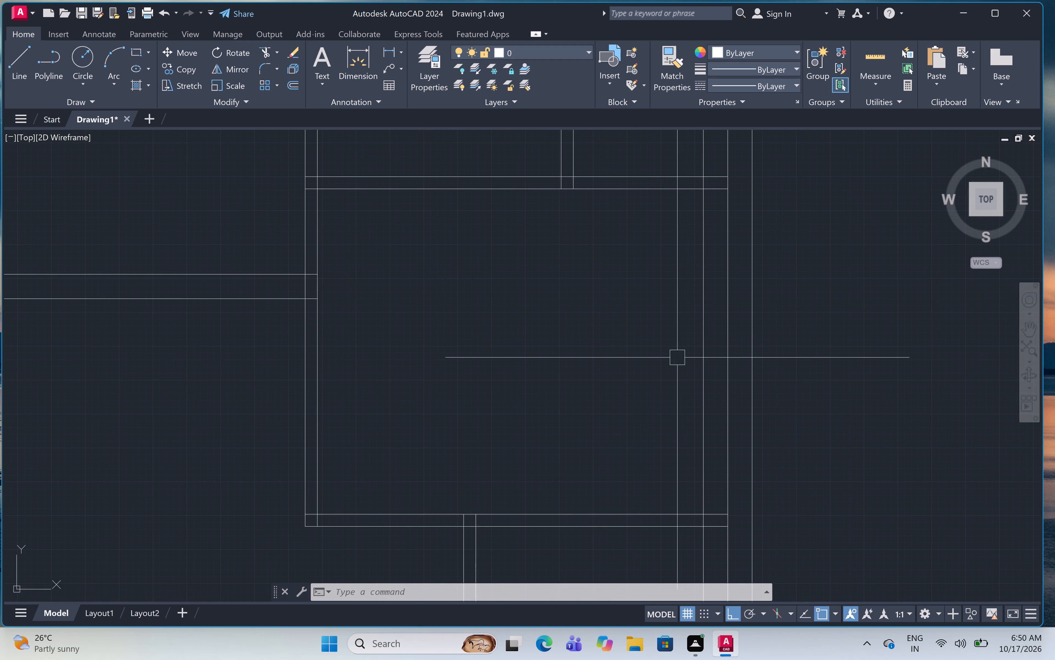
{"action": "type", "text": "l"}
{"action": "key", "text": "space"}
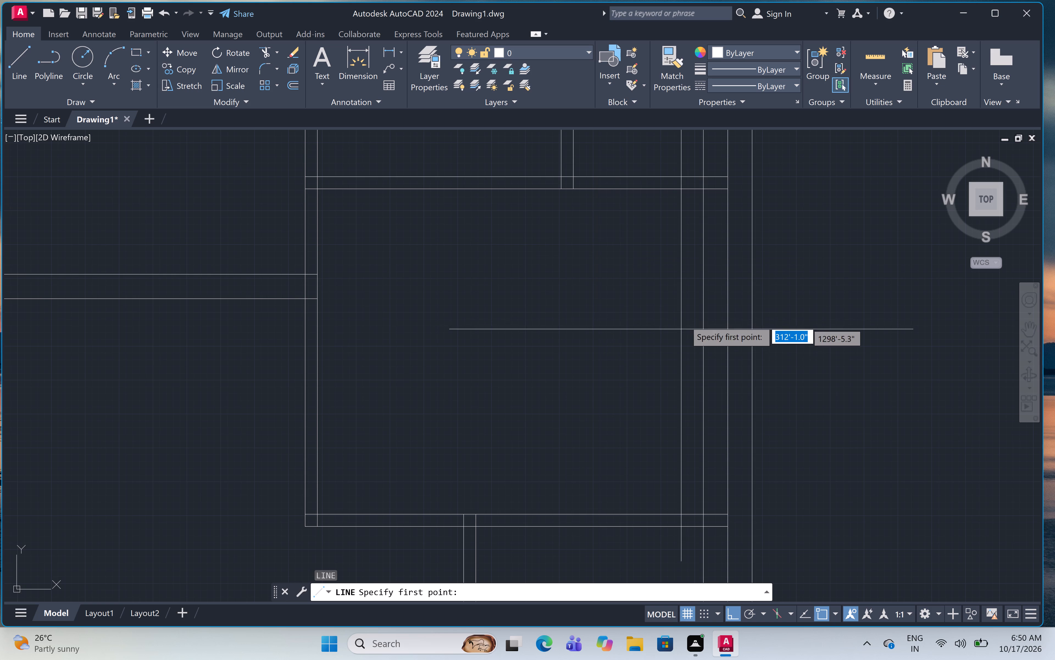
{"action": "left_click", "coordinate": [701, 285]}
{"action": "left_click", "coordinate": [729, 283]}
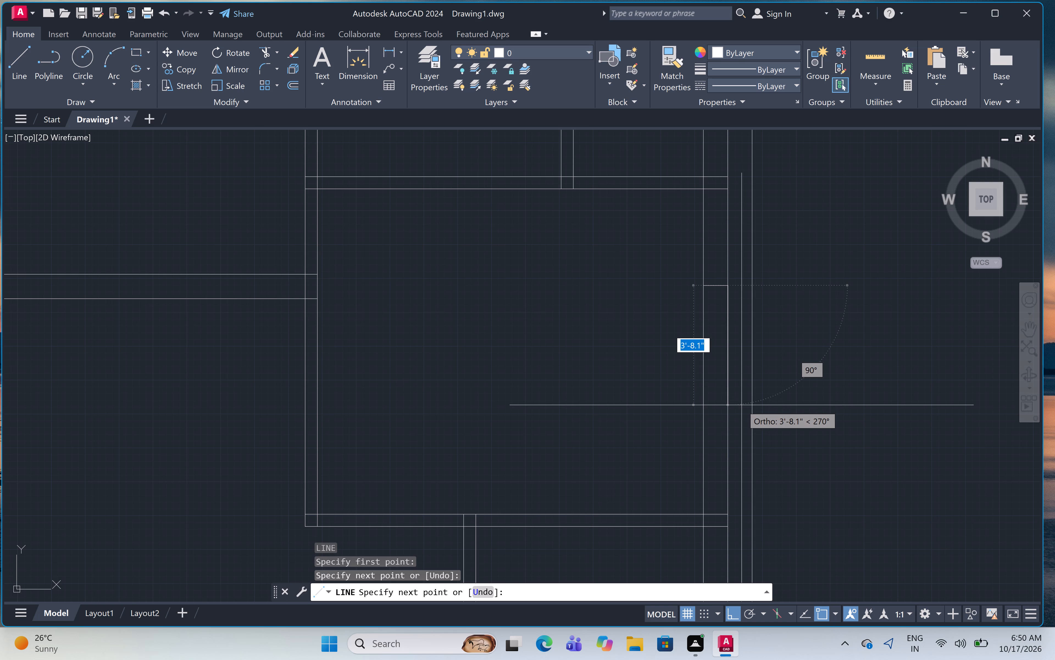
{"action": "key", "text": "4"}
{"action": "type", "text": "'"}
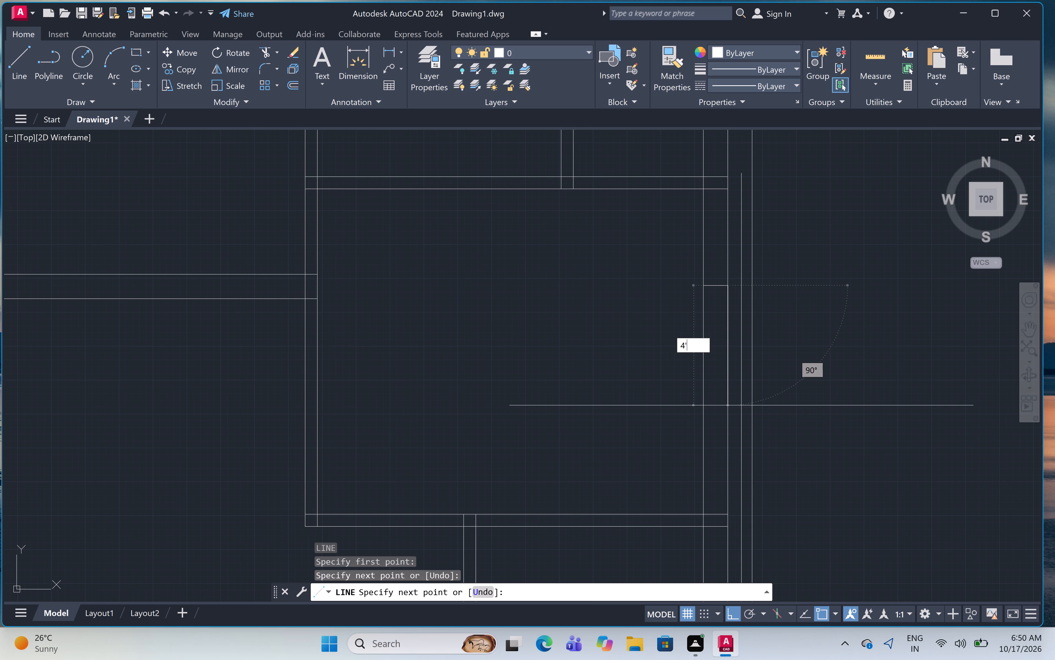
{"action": "key", "text": "space"}
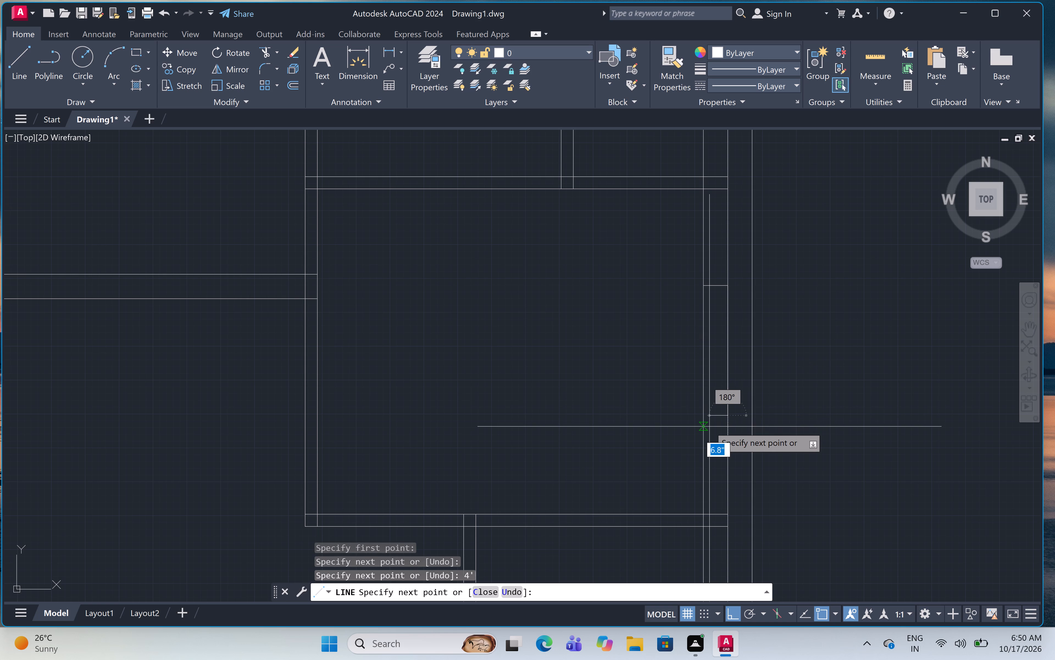
{"action": "left_click", "coordinate": [706, 416]}
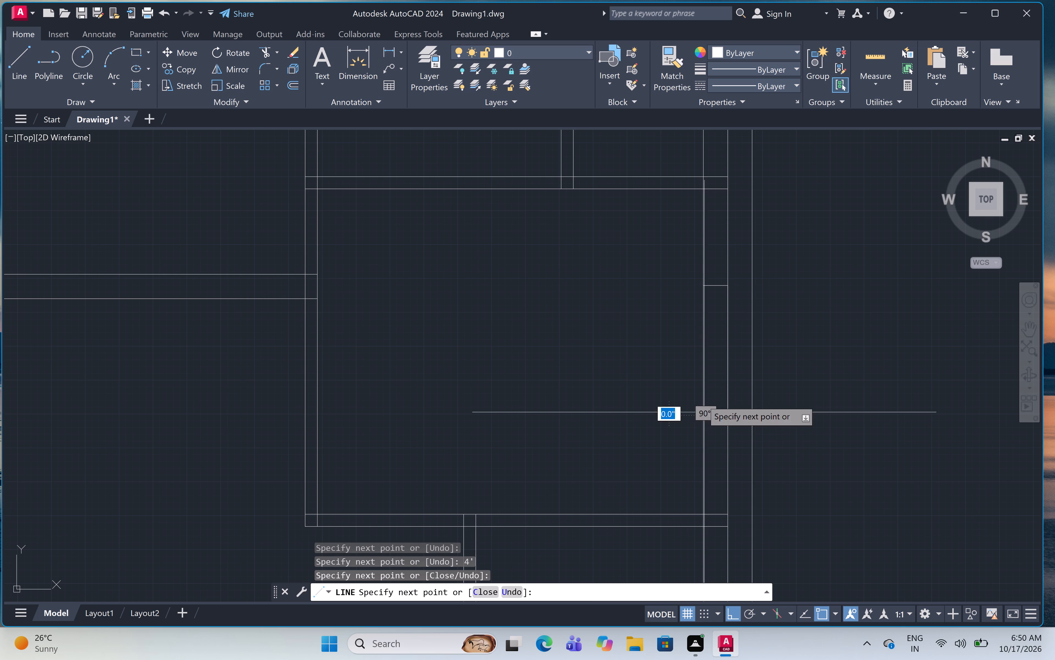
{"action": "left_click", "coordinate": [701, 286]}
{"action": "key", "text": "Escape"}
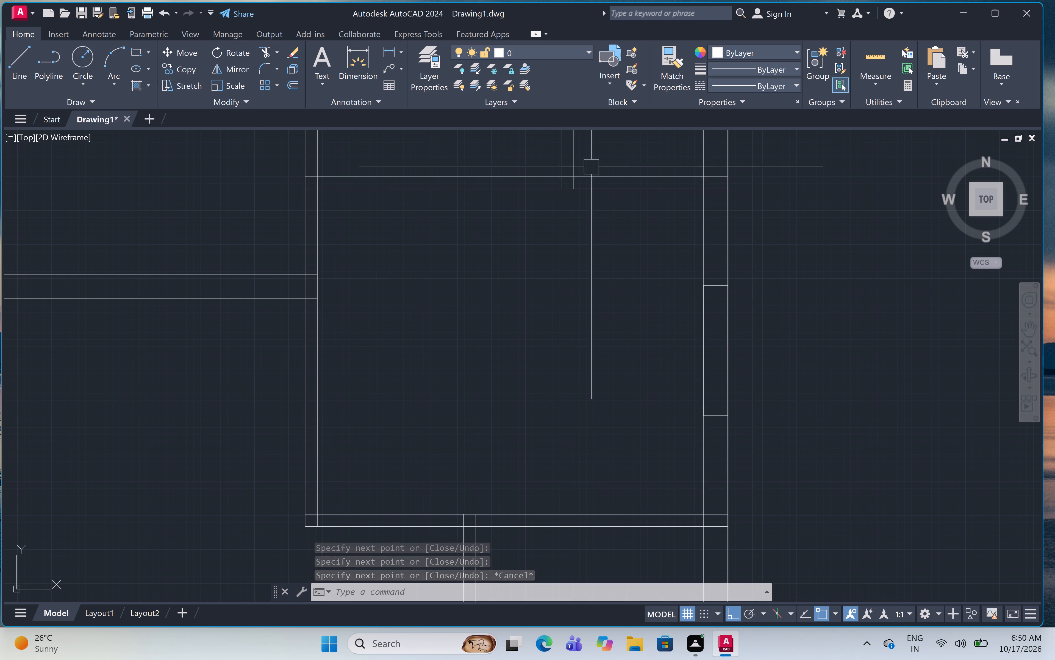
Draw a window outline 2' long across the thickness of the right wall in the small room between the two larger right-hand rooms.
{"action": "scroll", "coordinate": [681, 243], "scroll_direction": "down", "scroll_amount": 3}
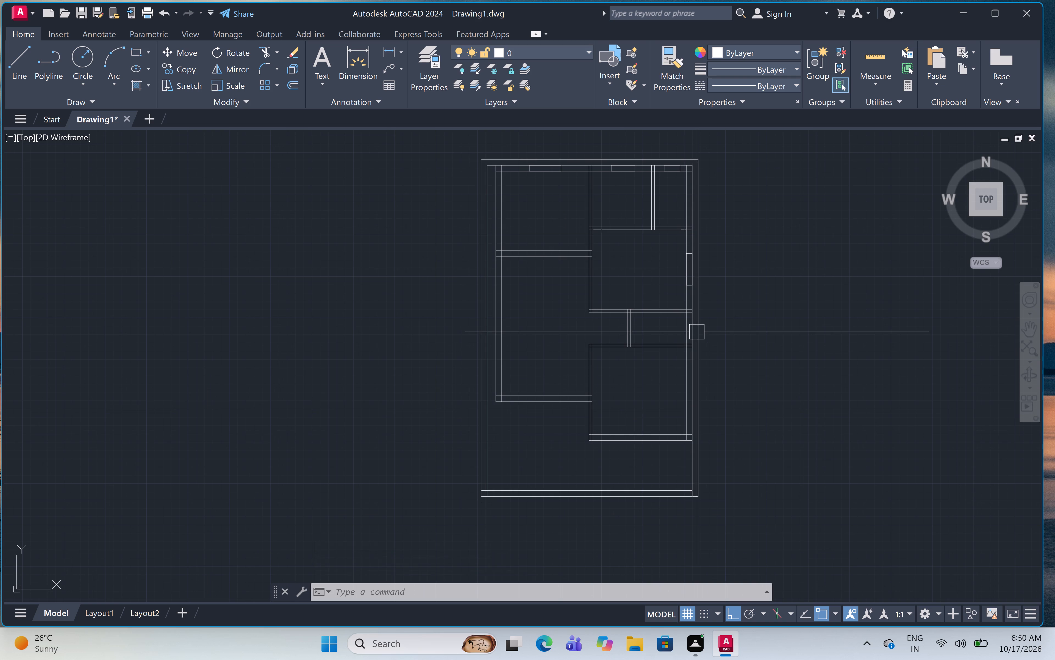
{"action": "scroll", "coordinate": [688, 329], "scroll_direction": "up", "scroll_amount": 4}
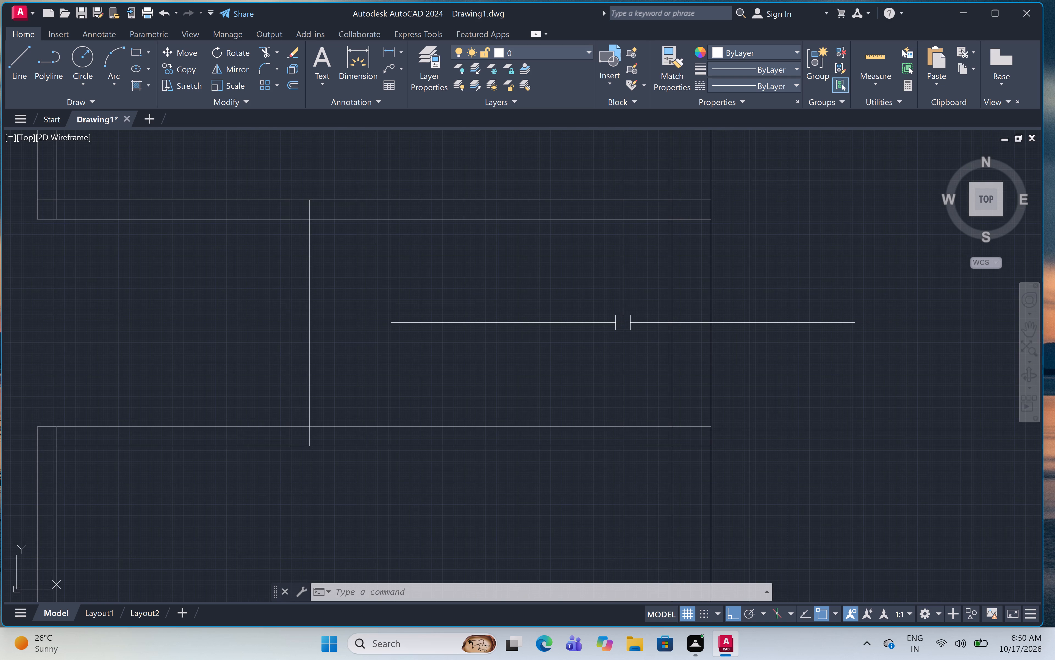
{"action": "type", "text": "l"}
{"action": "key", "text": "space"}
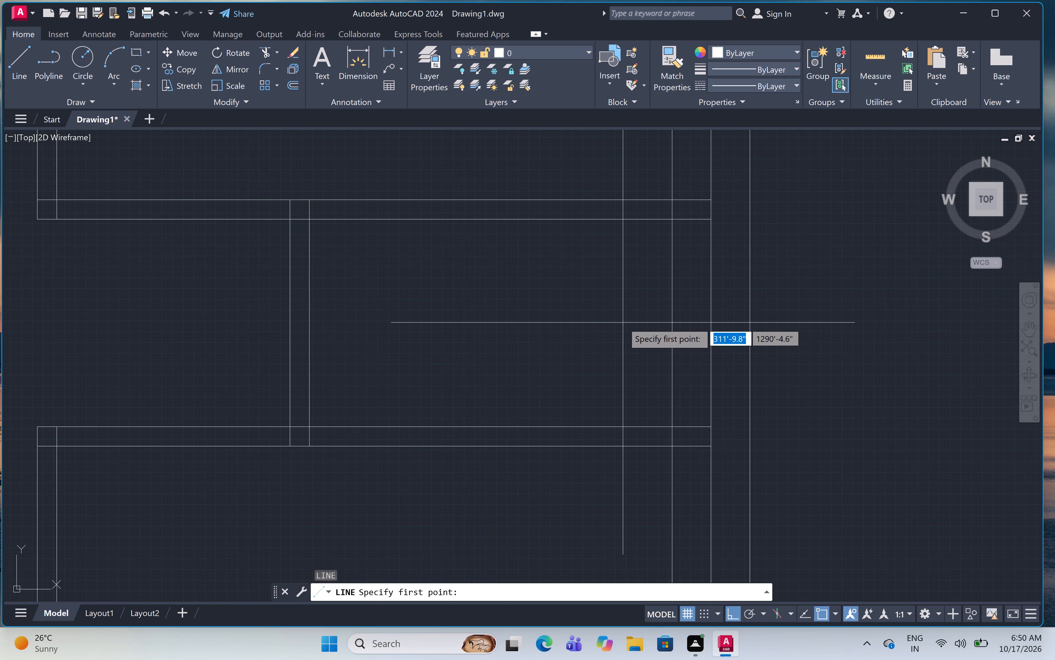
{"action": "left_click", "coordinate": [671, 267]}
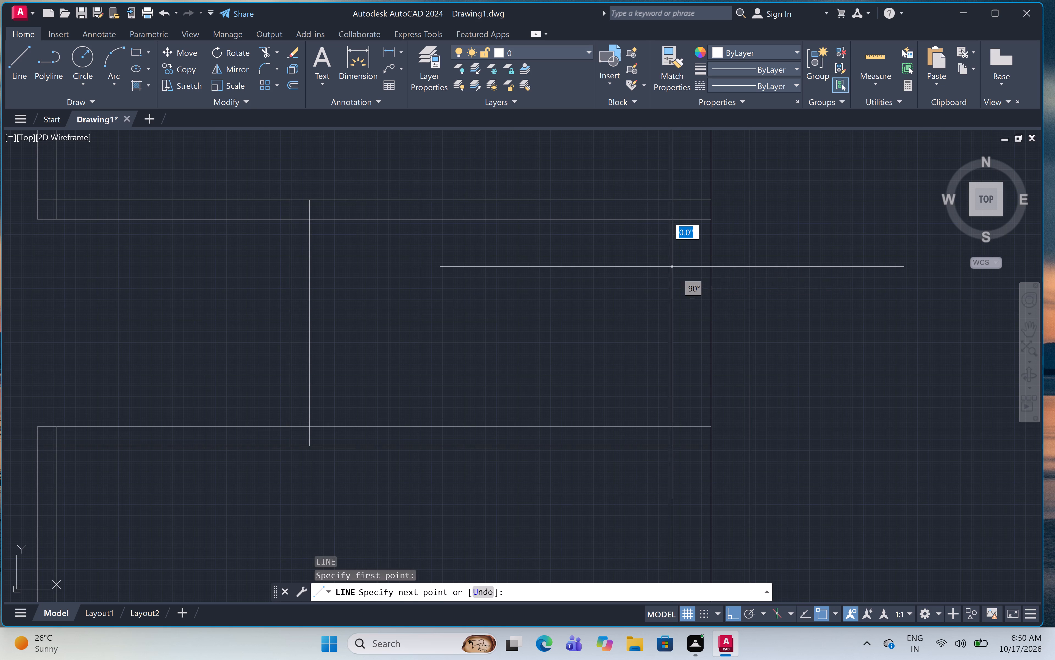
{"action": "left_click", "coordinate": [714, 267]}
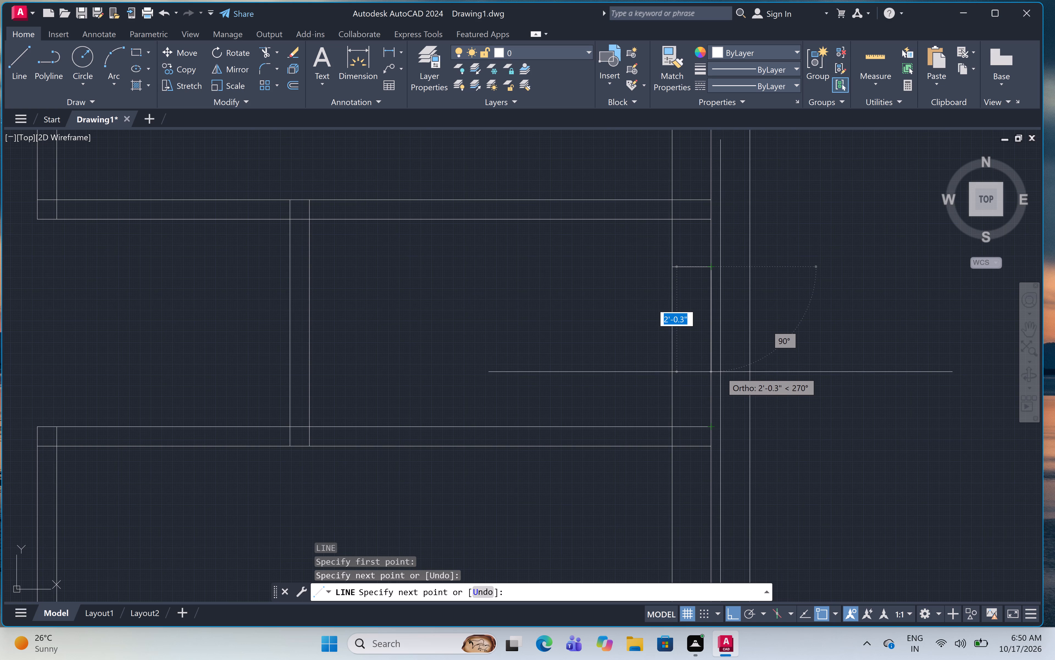
{"action": "left_click", "coordinate": [720, 371]}
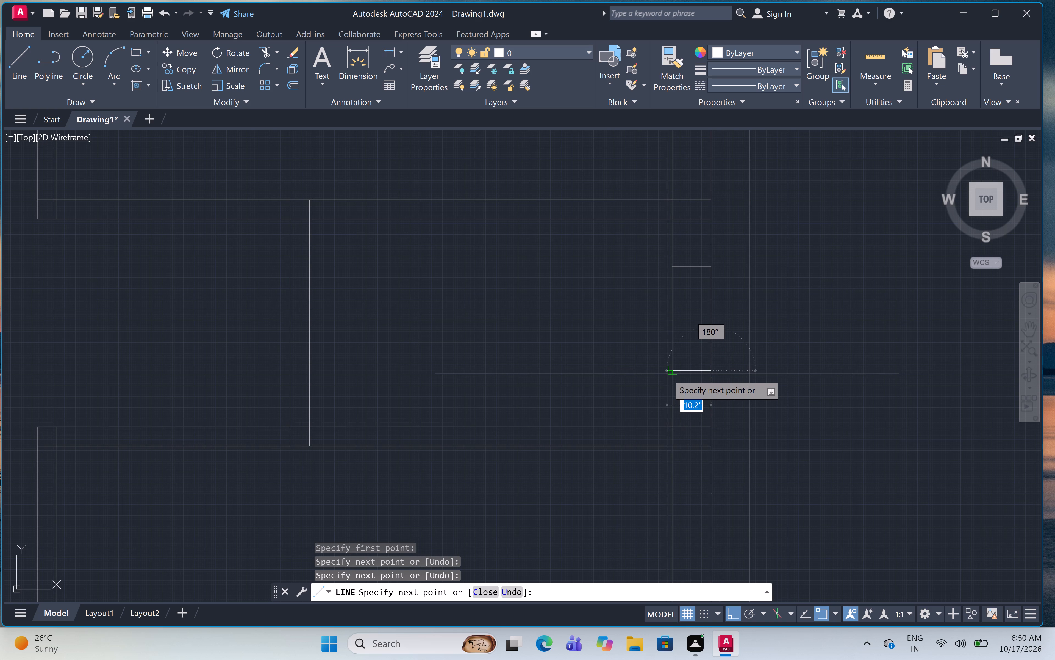
{"action": "left_click", "coordinate": [669, 373]}
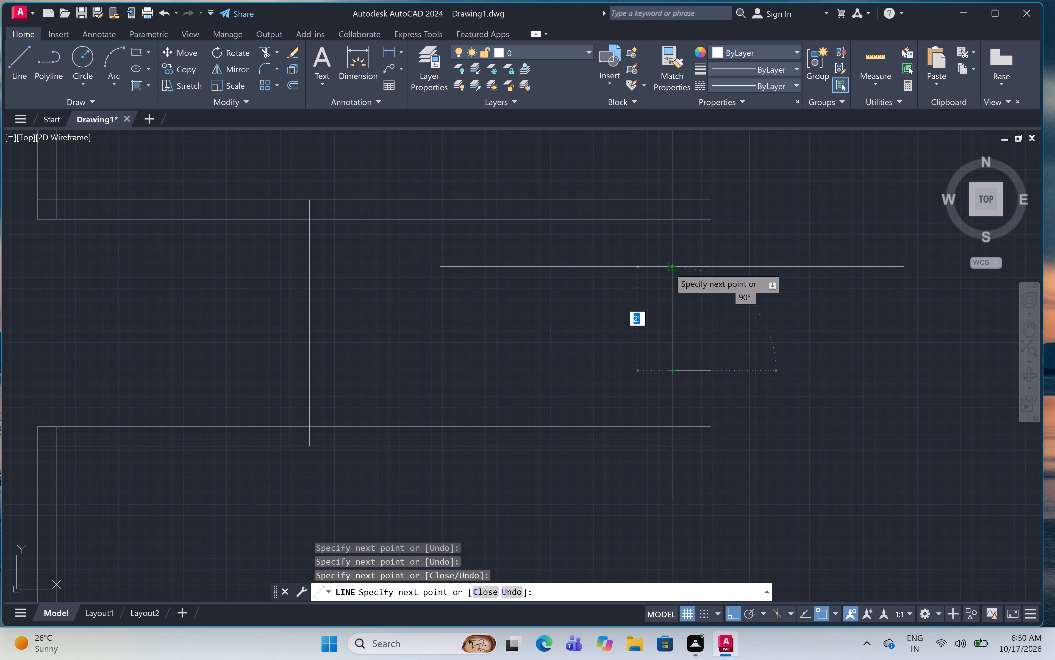
{"action": "left_click", "coordinate": [669, 268]}
{"action": "key", "text": "Escape"}
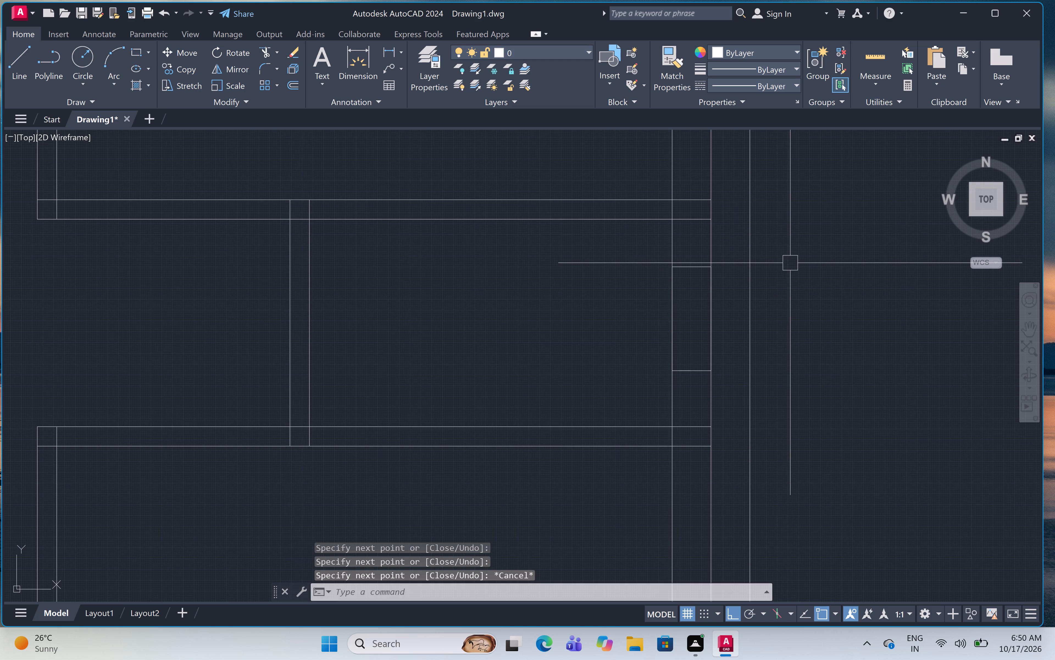
Draw a window outline 4' long across the thickness of the right wall in the lowest right-hand room.
{"action": "scroll", "coordinate": [786, 298], "scroll_direction": "down", "scroll_amount": 4}
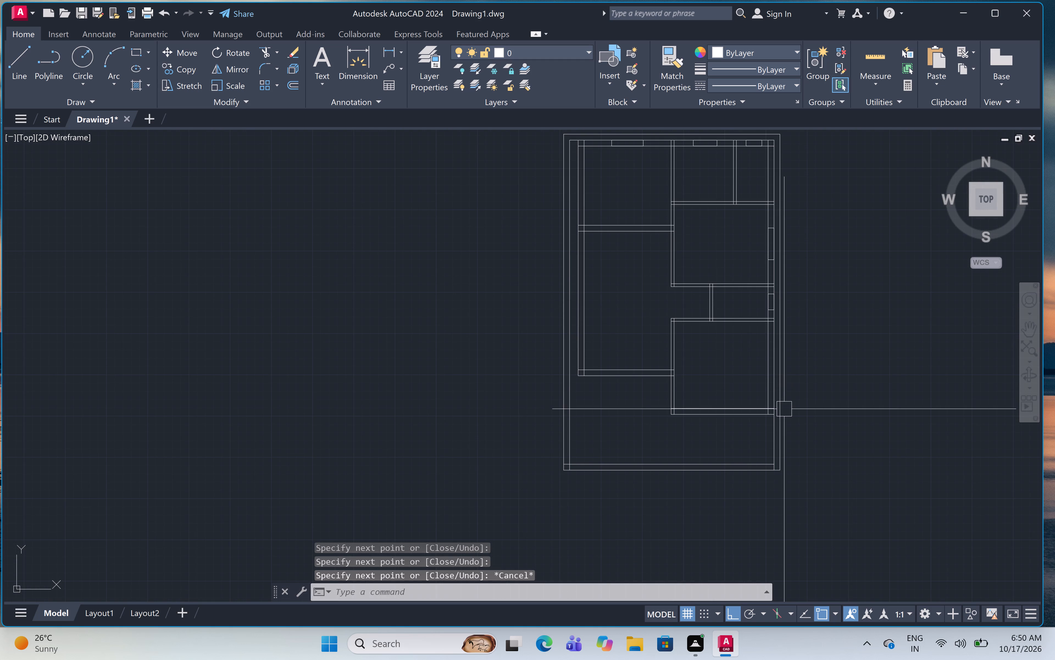
{"action": "scroll", "coordinate": [790, 379], "scroll_direction": "up", "scroll_amount": 3}
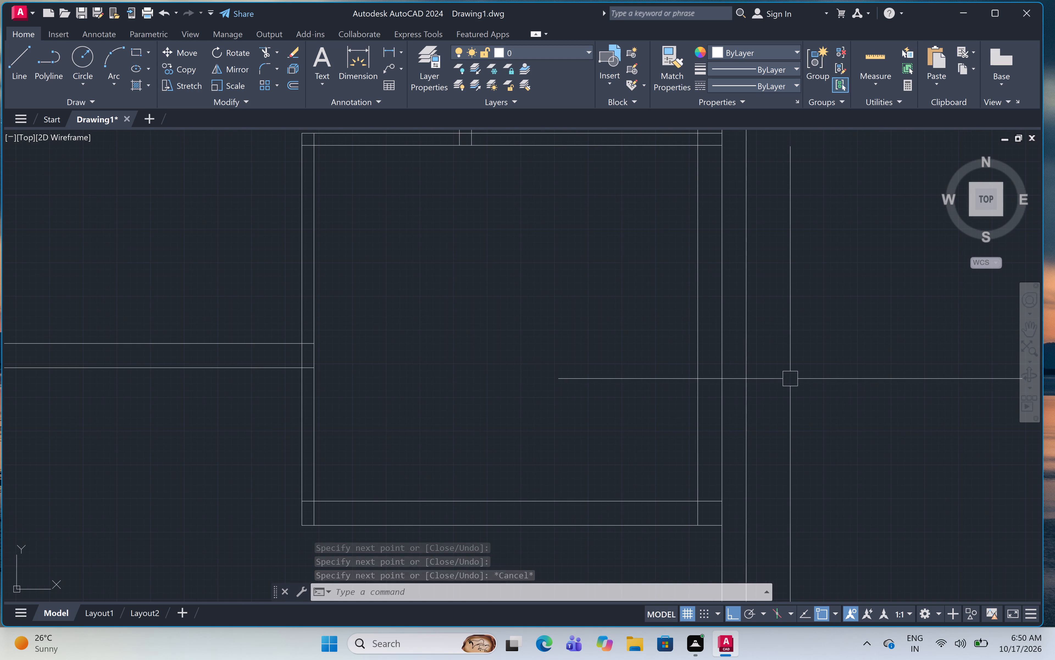
{"action": "scroll", "coordinate": [793, 338], "scroll_direction": "up", "scroll_amount": 1}
{"action": "middle_click_drag", "start_coordinate": [793, 337], "coordinate": [799, 338]}
{"action": "scroll", "coordinate": [804, 319], "scroll_direction": "down", "scroll_amount": 1}
{"action": "middle_click_drag", "start_coordinate": [804, 319], "coordinate": [805, 341]}
{"action": "type", "text": "l"}
{"action": "key", "text": "space"}
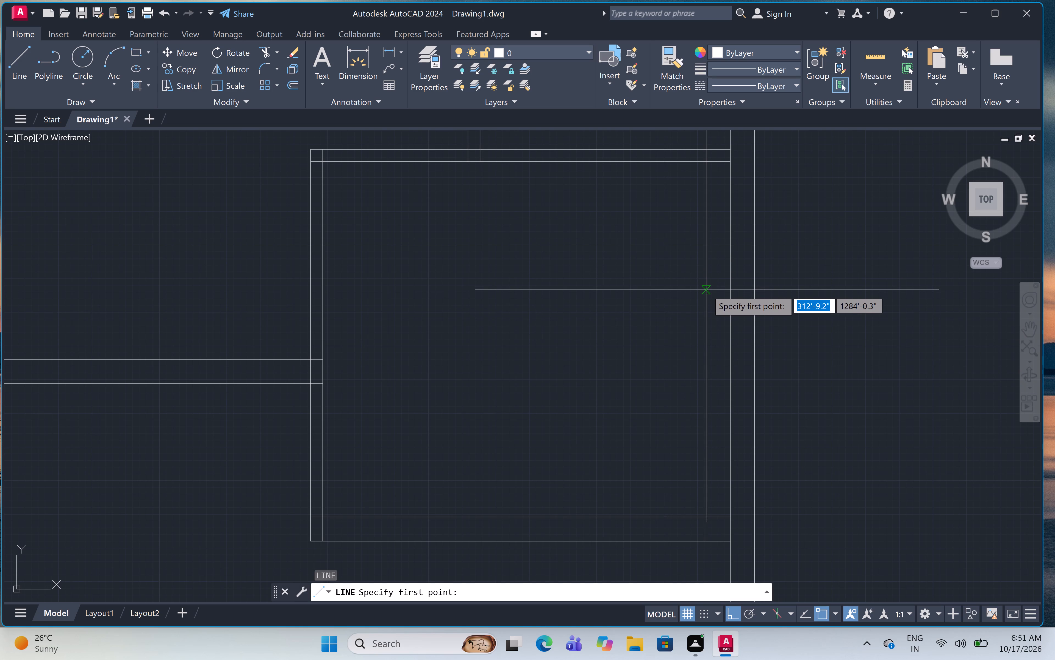
{"action": "left_click", "coordinate": [706, 274]}
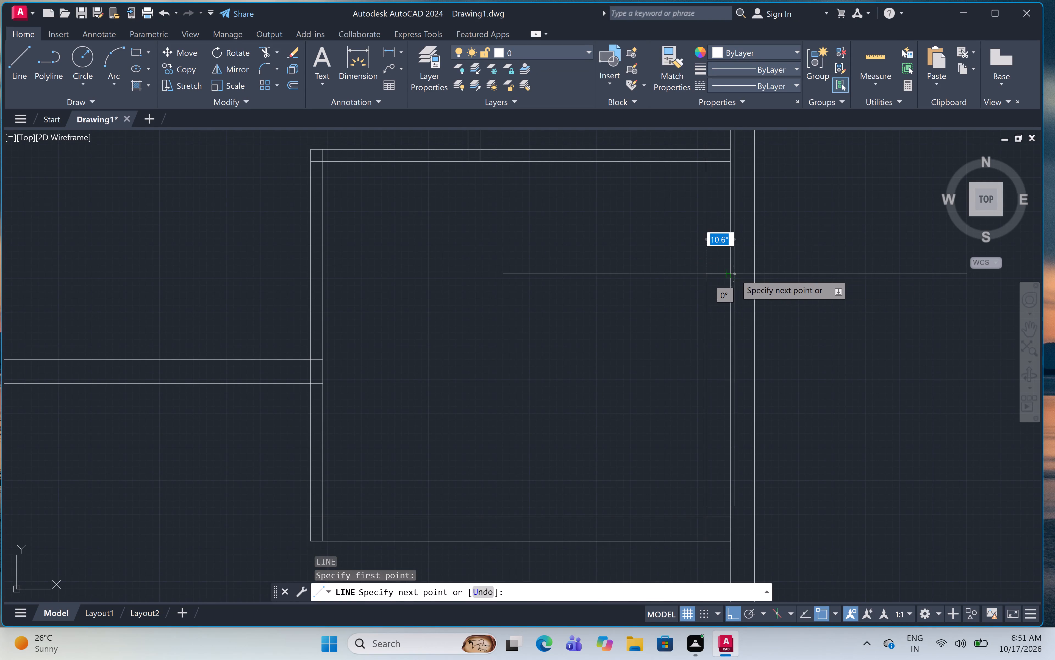
{"action": "left_click", "coordinate": [730, 272]}
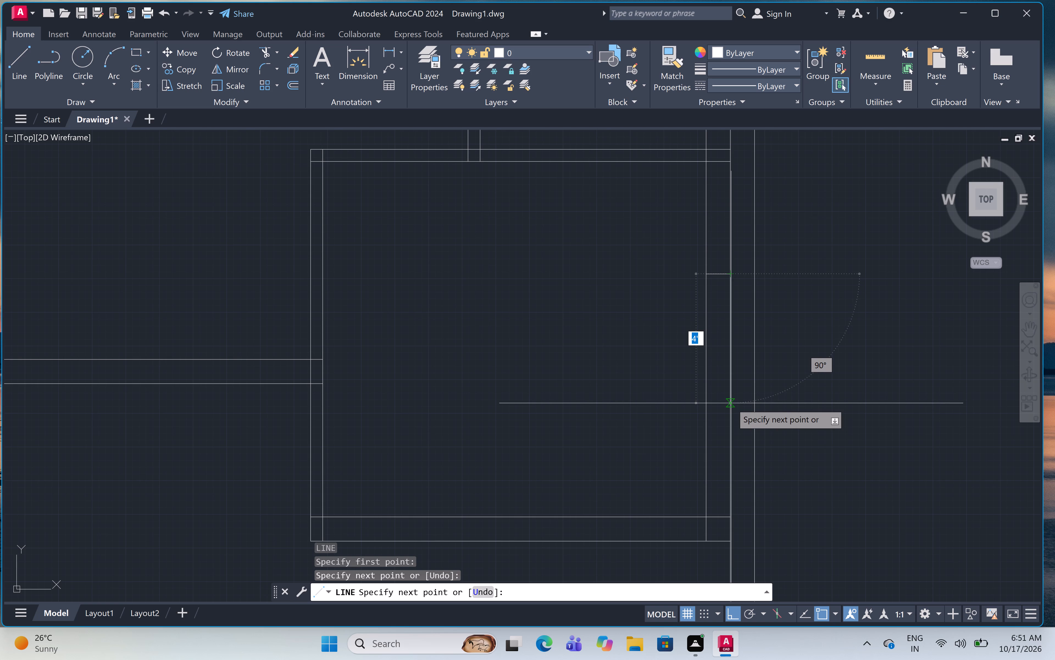
{"action": "left_click", "coordinate": [731, 403]}
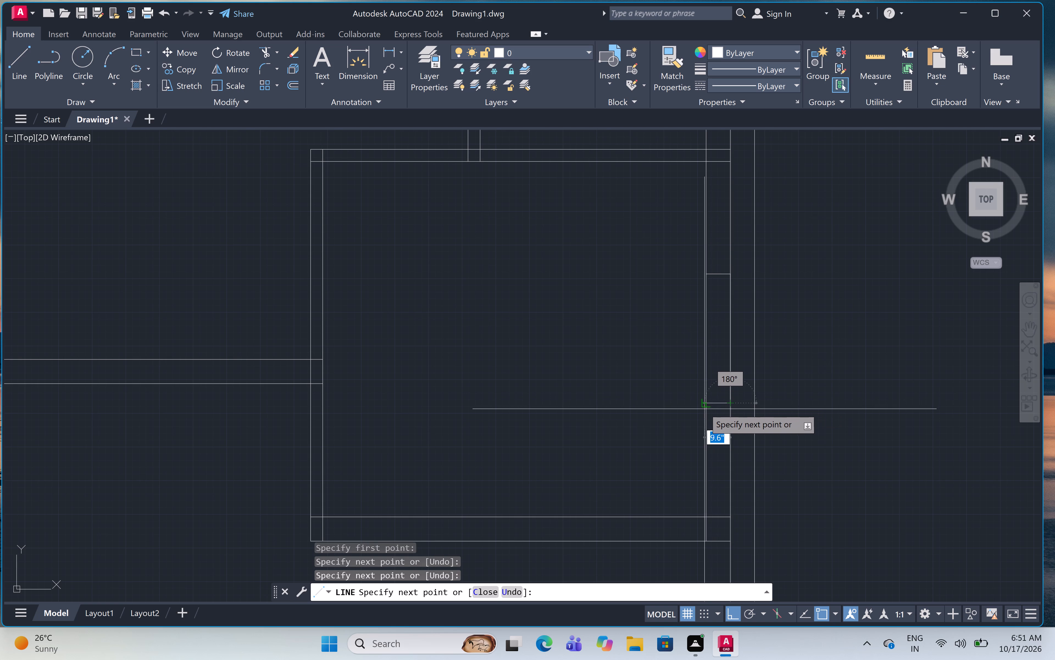
{"action": "left_click", "coordinate": [704, 404]}
{"action": "left_click", "coordinate": [703, 275]}
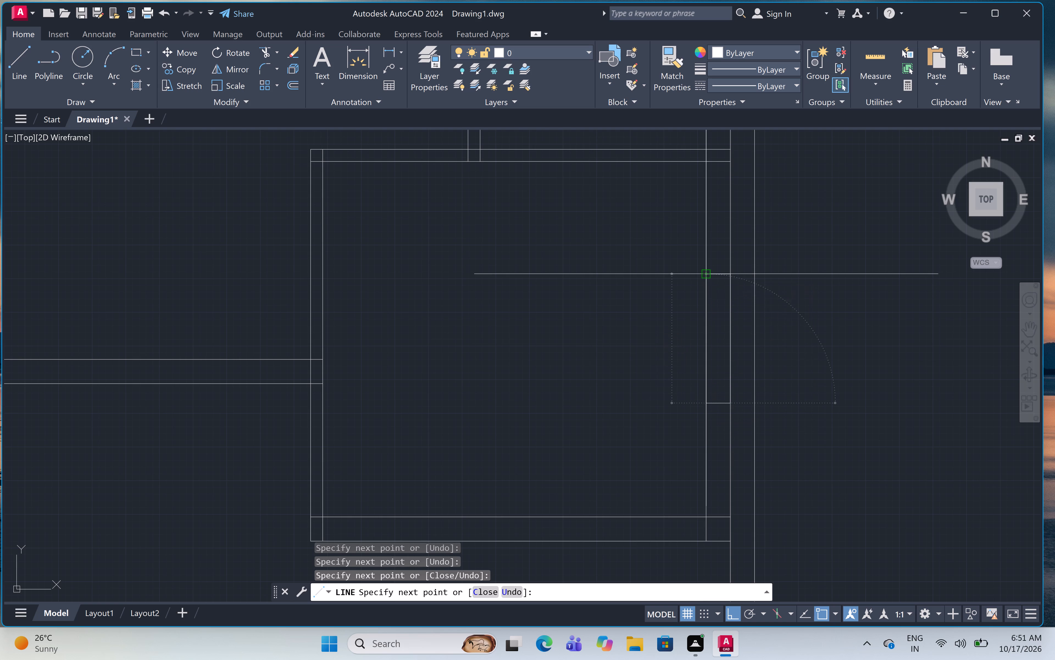
{"action": "key", "text": "Escape"}
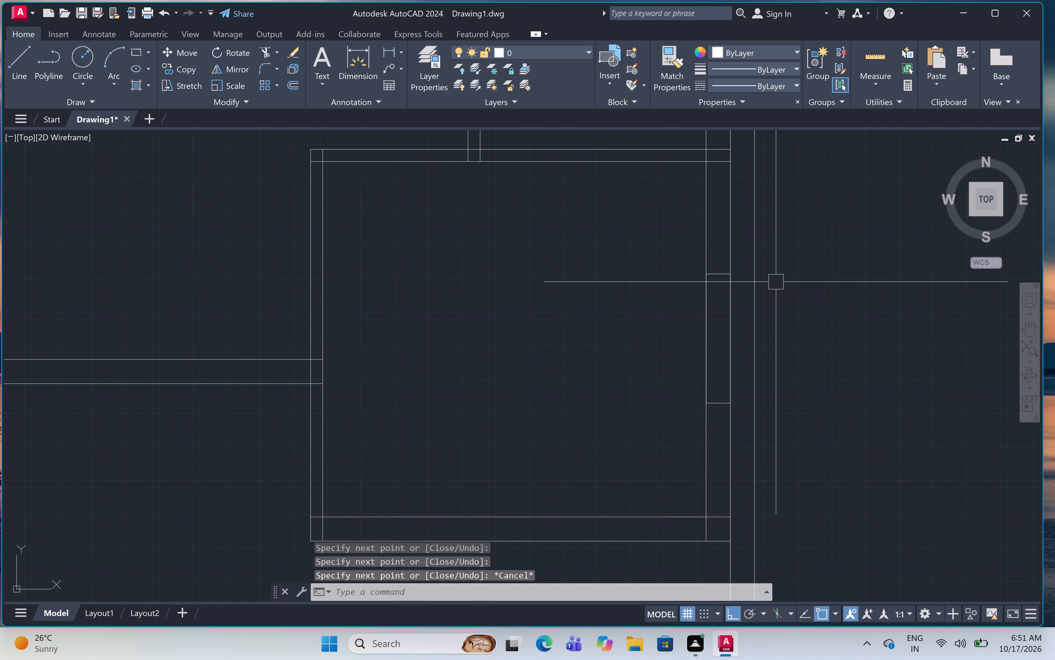
Draw a window outline 4' long across the thickness of the bottom wall of the large left-hand room.
{"action": "scroll", "coordinate": [777, 274], "scroll_direction": "down", "scroll_amount": 3}
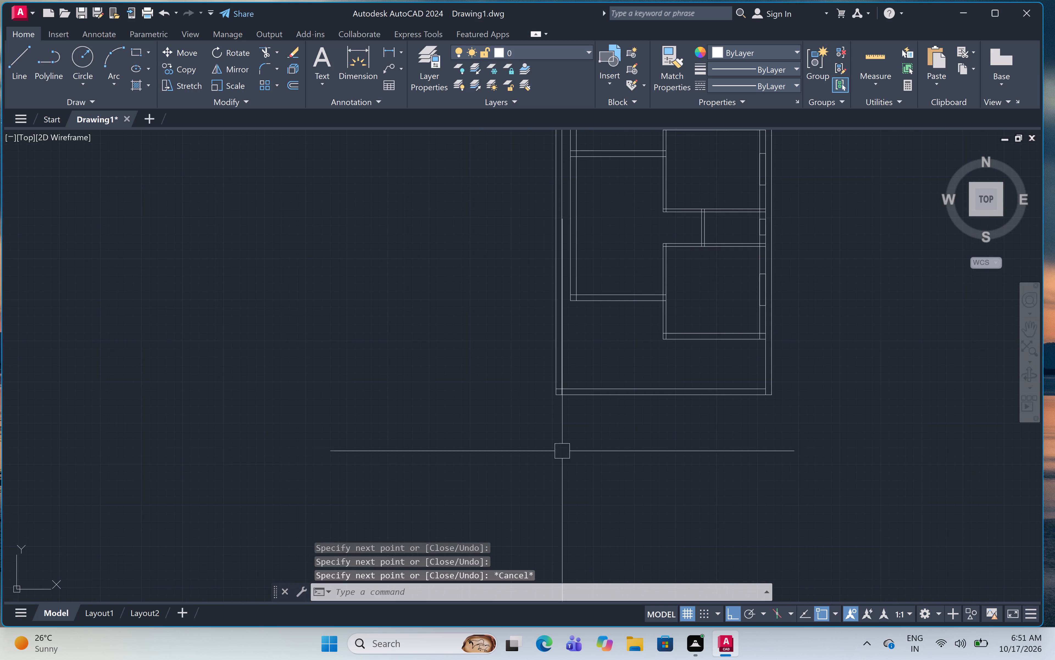
{"action": "scroll", "coordinate": [609, 305], "scroll_direction": "up", "scroll_amount": 4}
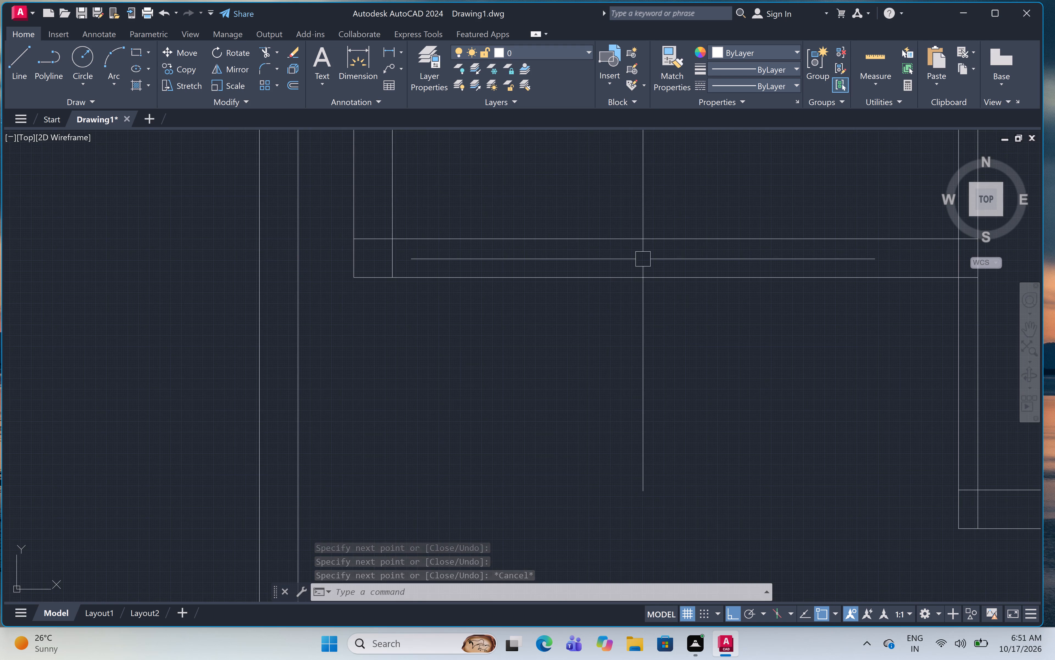
{"action": "middle_click_drag", "start_coordinate": [682, 206], "coordinate": [623, 282]}
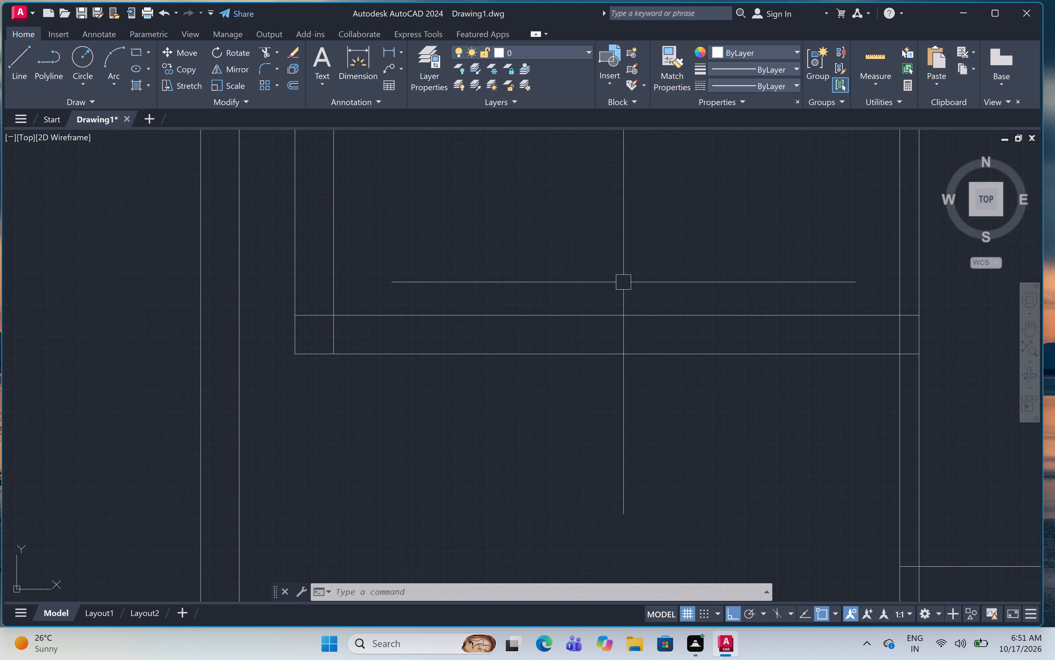
{"action": "type", "text": "l"}
{"action": "key", "text": "space"}
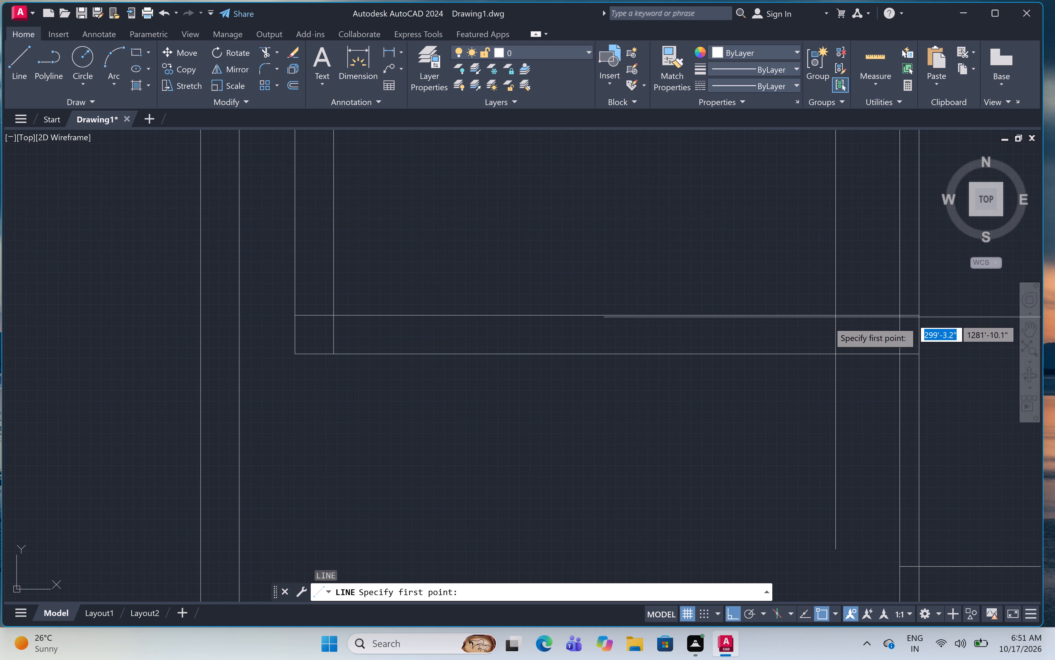
{"action": "left_click", "coordinate": [821, 315]}
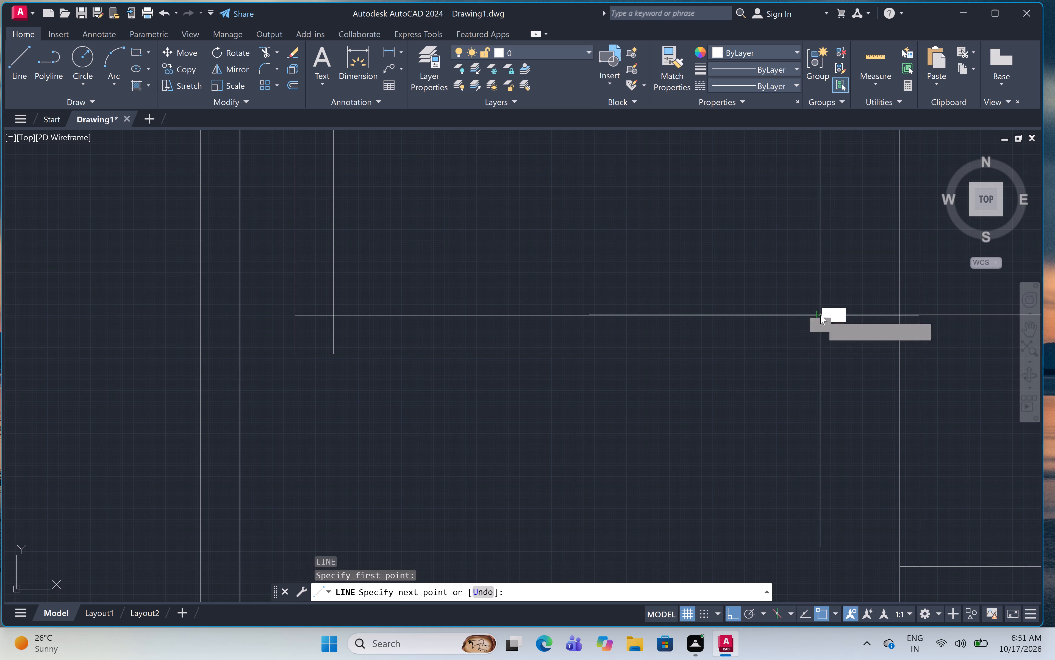
{"action": "left_click", "coordinate": [820, 356]}
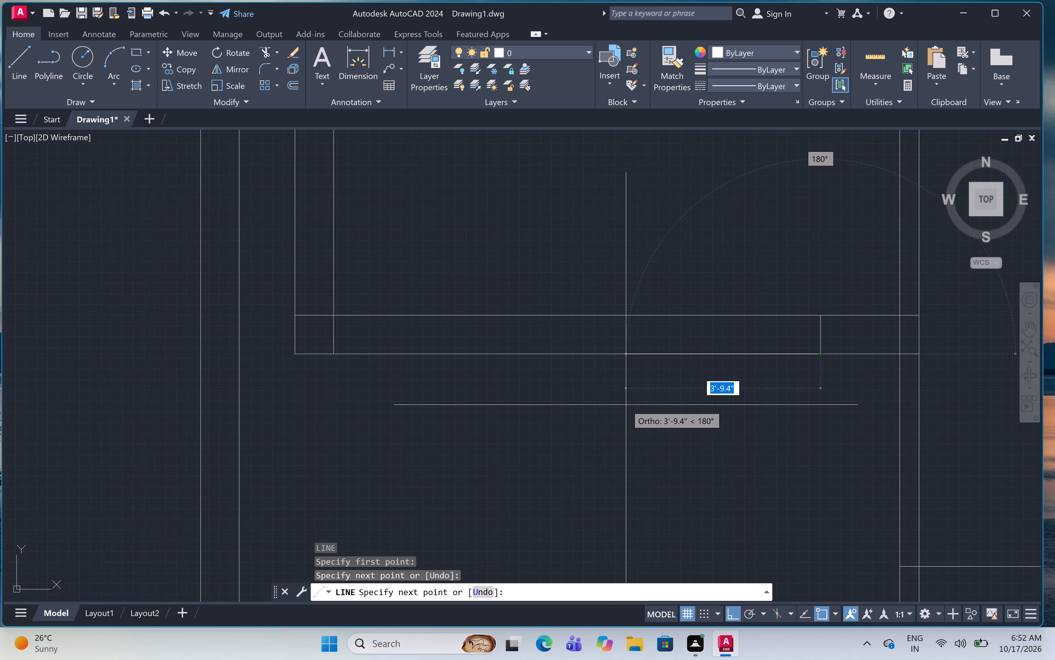
{"action": "key", "text": "4"}
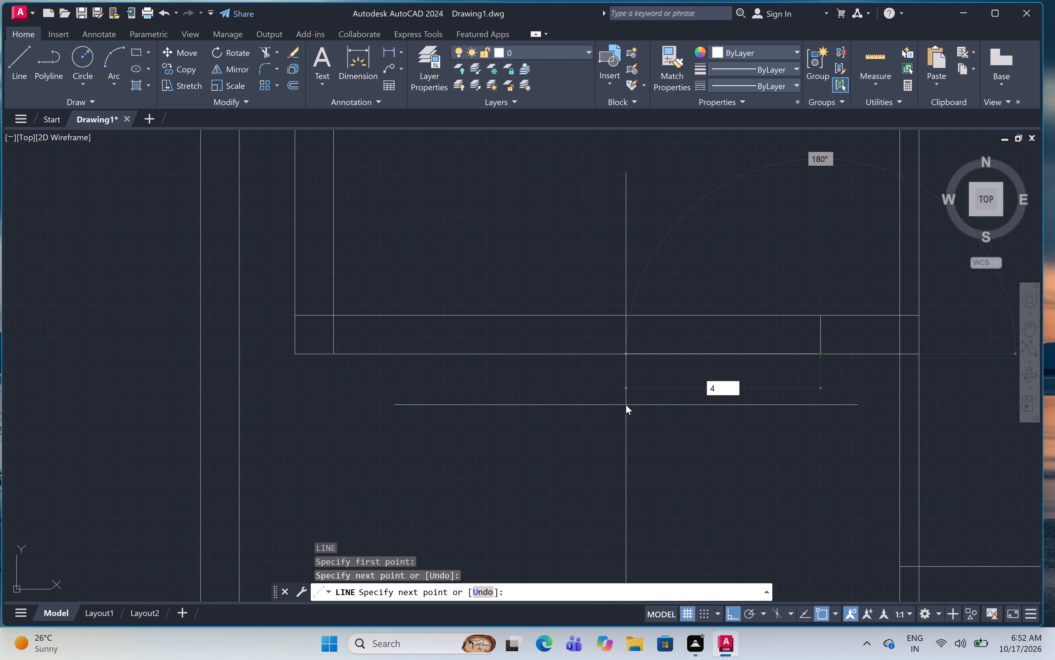
{"action": "key", "text": "apostrophe"}
{"action": "key", "text": "space"}
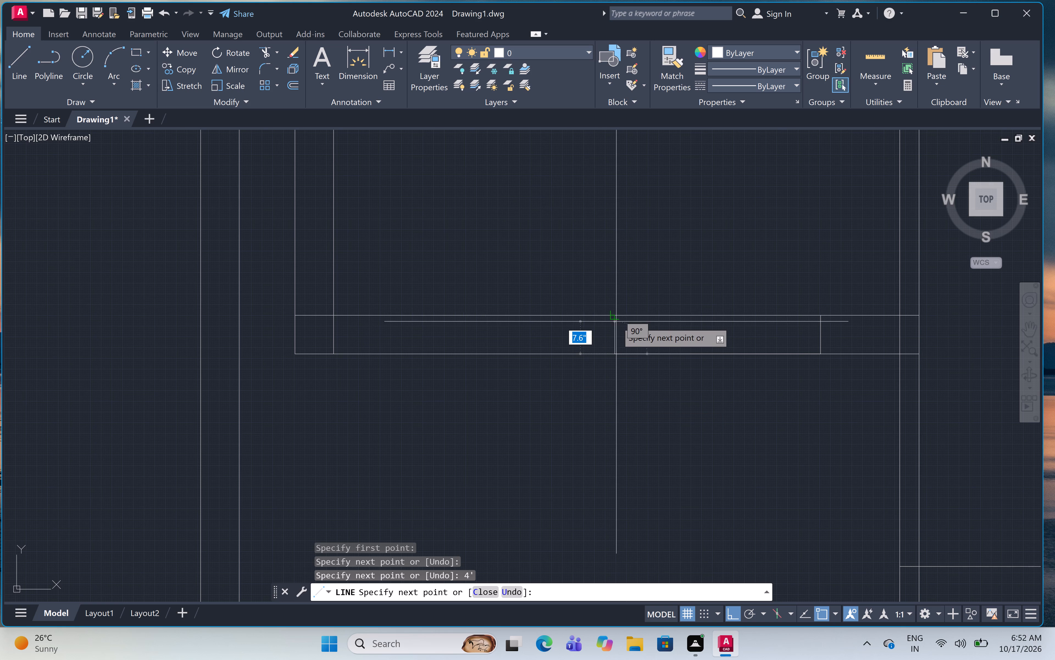
{"action": "left_click", "coordinate": [617, 314]}
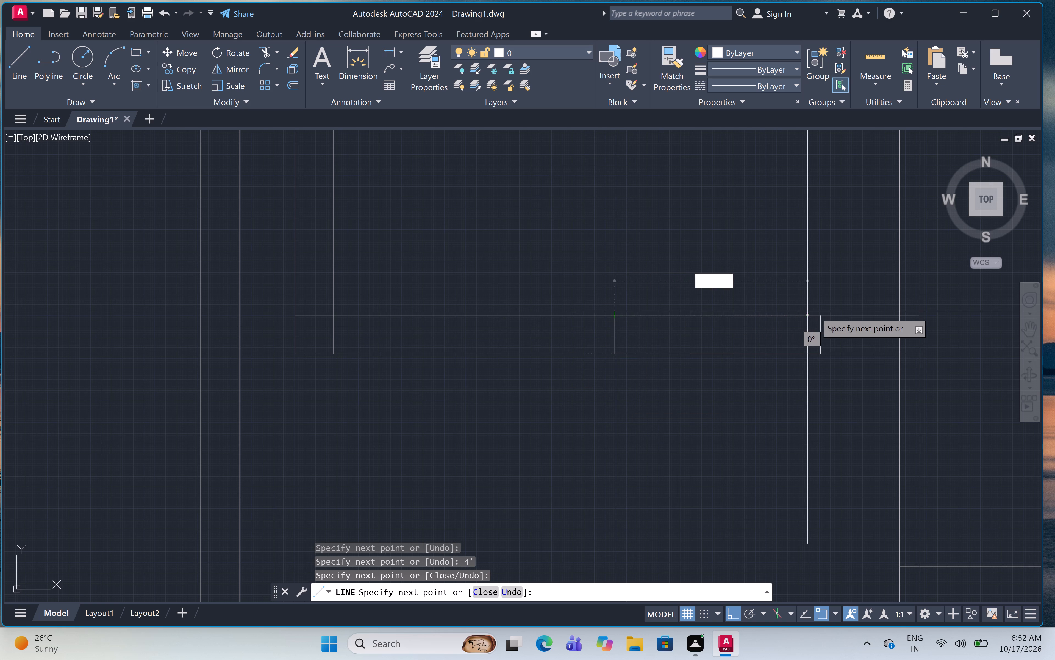
{"action": "left_click", "coordinate": [823, 312]}
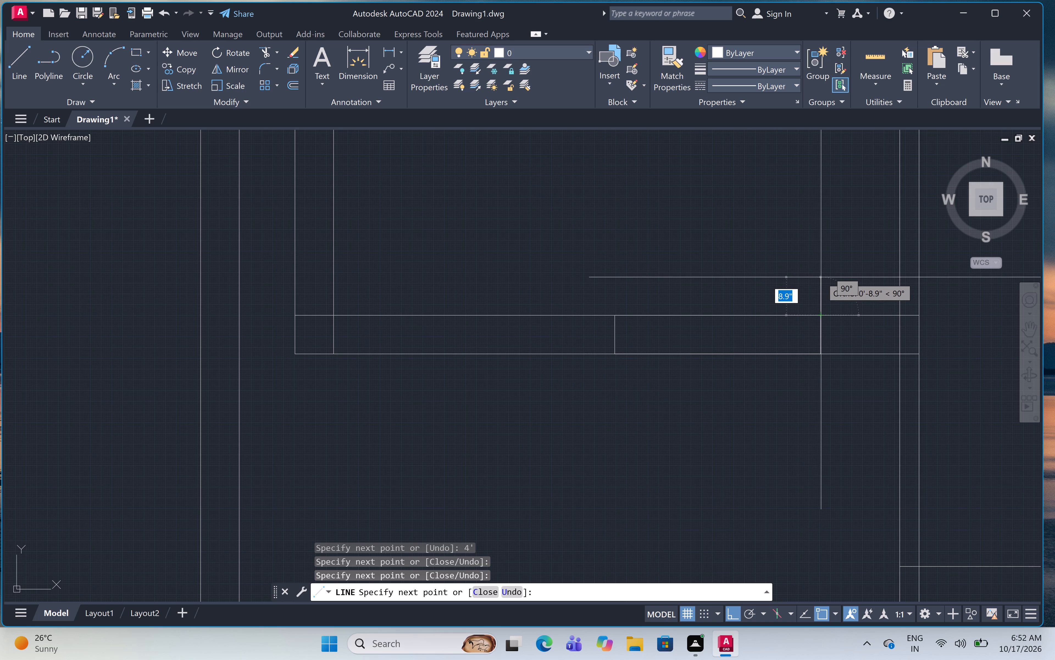
{"action": "key", "text": "Escape"}
Draw a window outline 4' long across the thickness of the left wall of the large left-hand room.
{"action": "scroll", "coordinate": [805, 259], "scroll_direction": "down", "scroll_amount": 2}
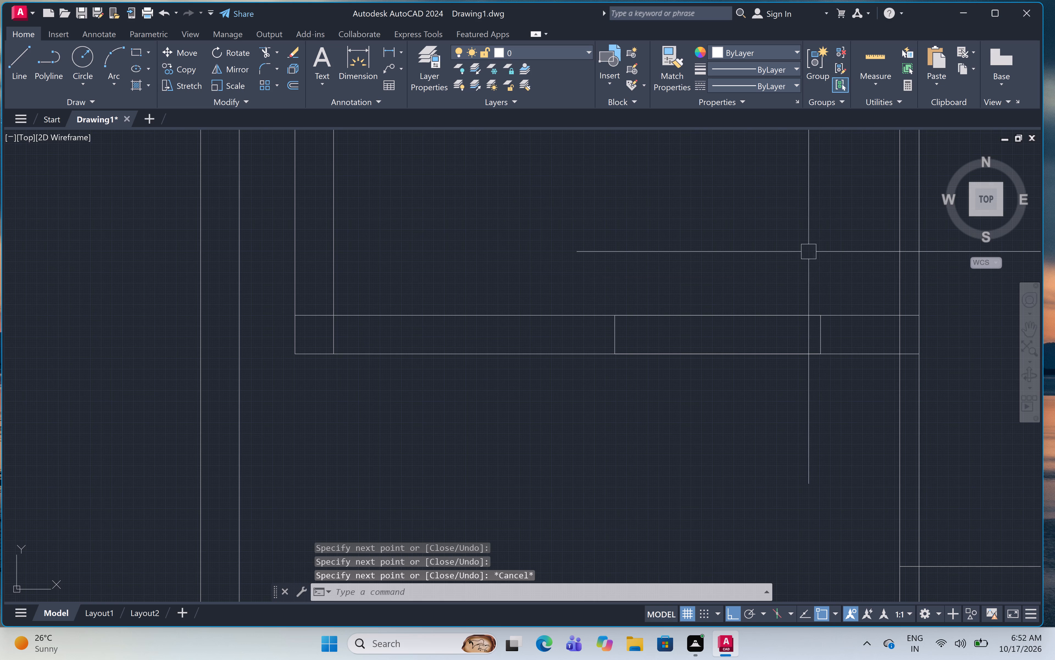
{"action": "middle_click_drag", "start_coordinate": [805, 260], "coordinate": [837, 430]}
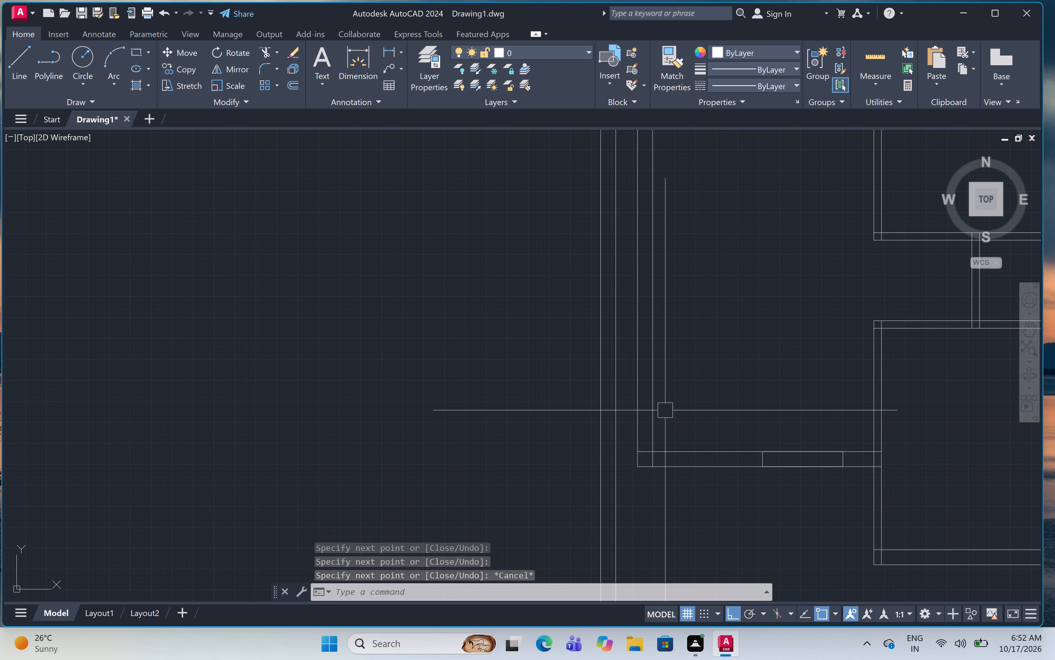
{"action": "scroll", "coordinate": [647, 333], "scroll_direction": "up", "scroll_amount": 2}
{"action": "scroll", "coordinate": [720, 309], "scroll_direction": "down", "scroll_amount": 1}
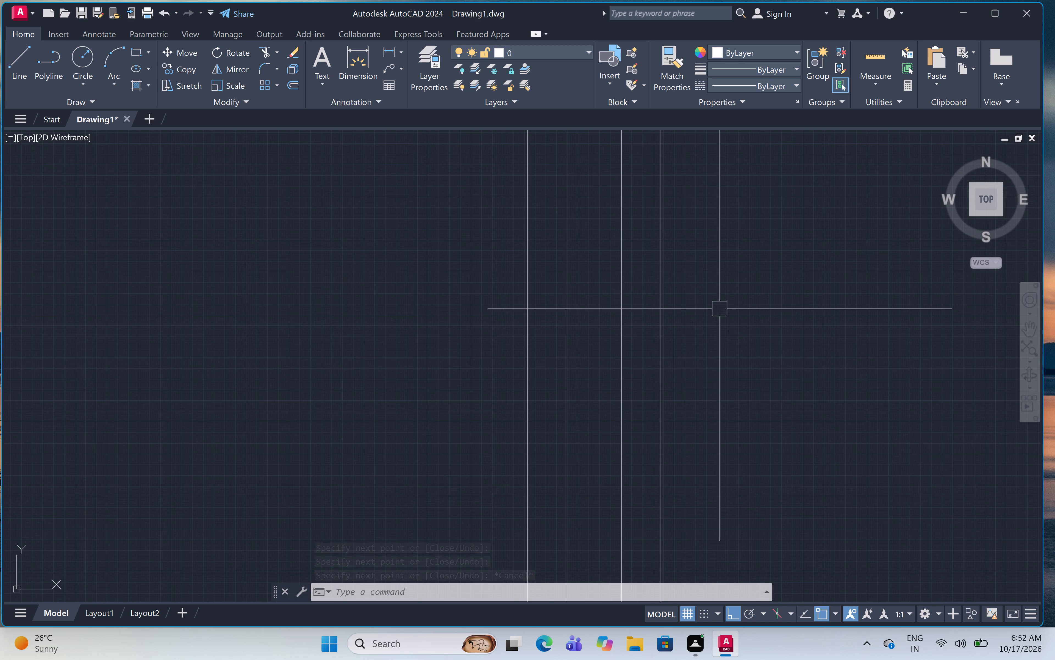
{"action": "type", "text": "l"}
{"action": "key", "text": "space"}
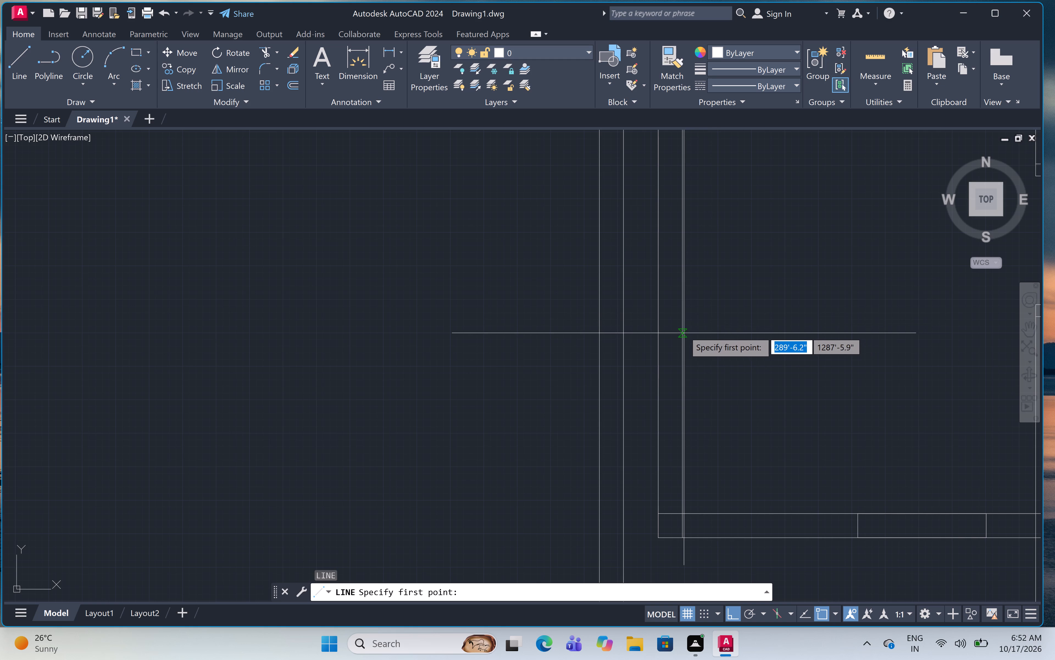
{"action": "left_click", "coordinate": [684, 326]}
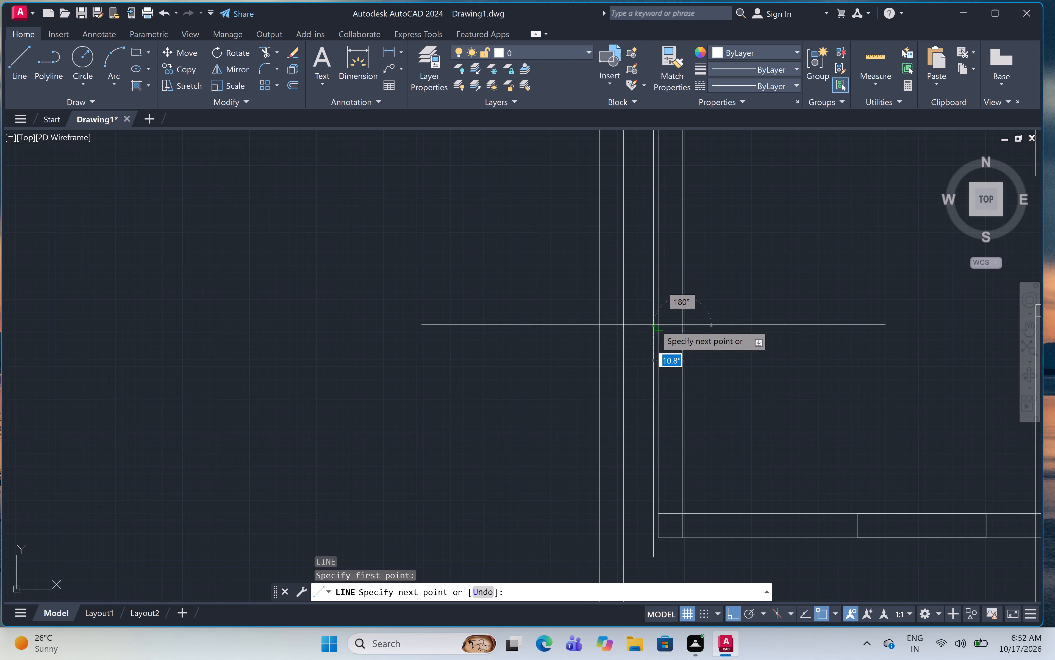
{"action": "left_click", "coordinate": [657, 325]}
{"action": "middle_click_drag", "start_coordinate": [662, 230], "coordinate": [643, 372]}
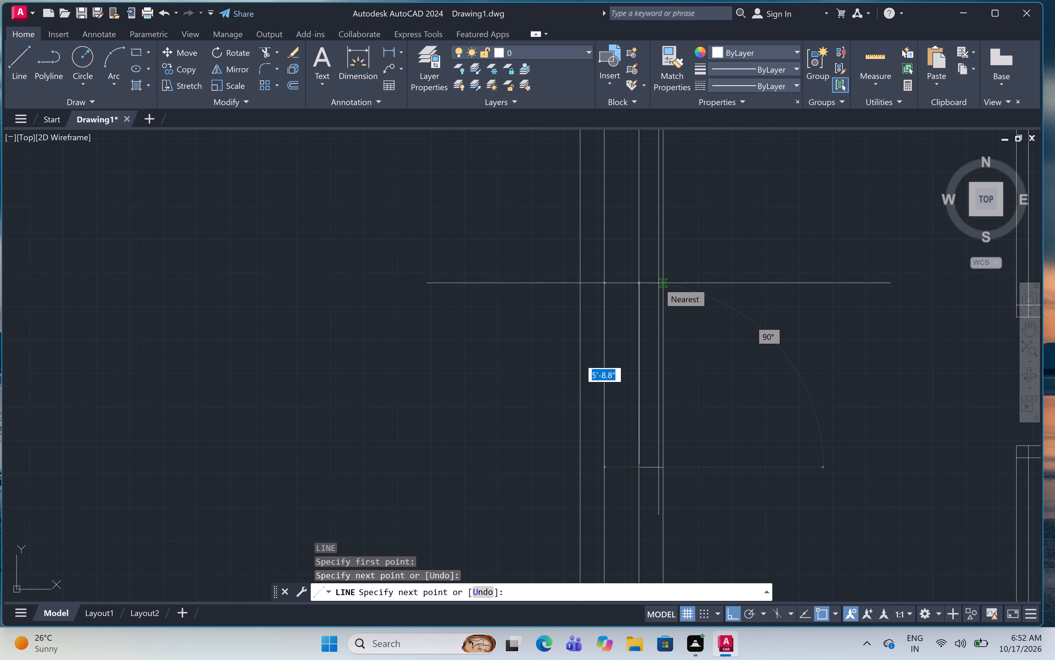
{"action": "key", "text": "4"}
{"action": "key", "text": "apostrophe"}
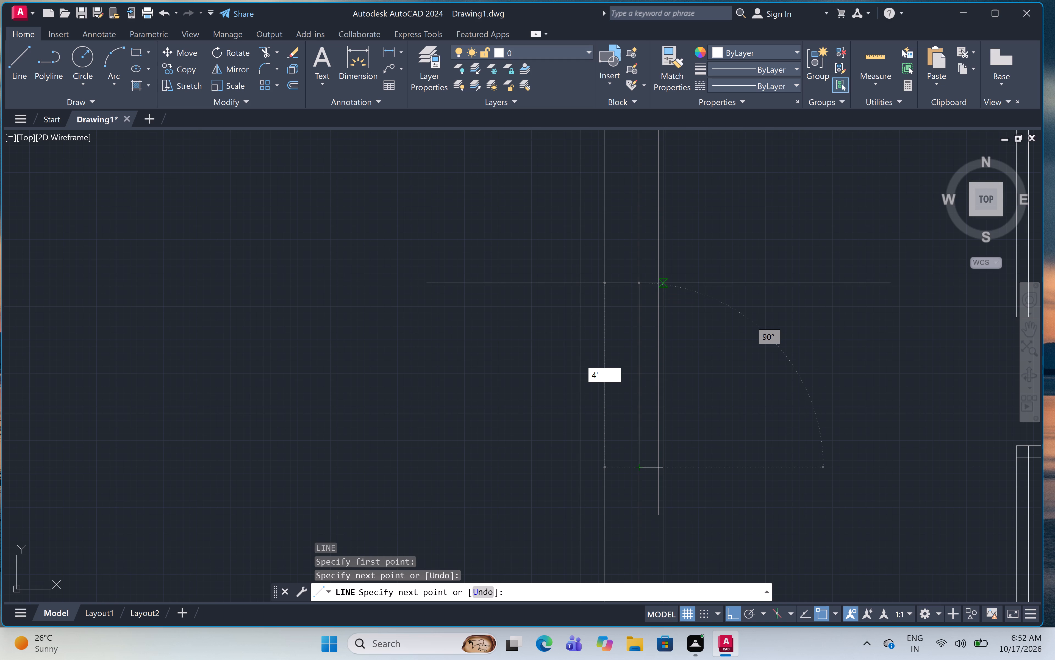
{"action": "key", "text": "space"}
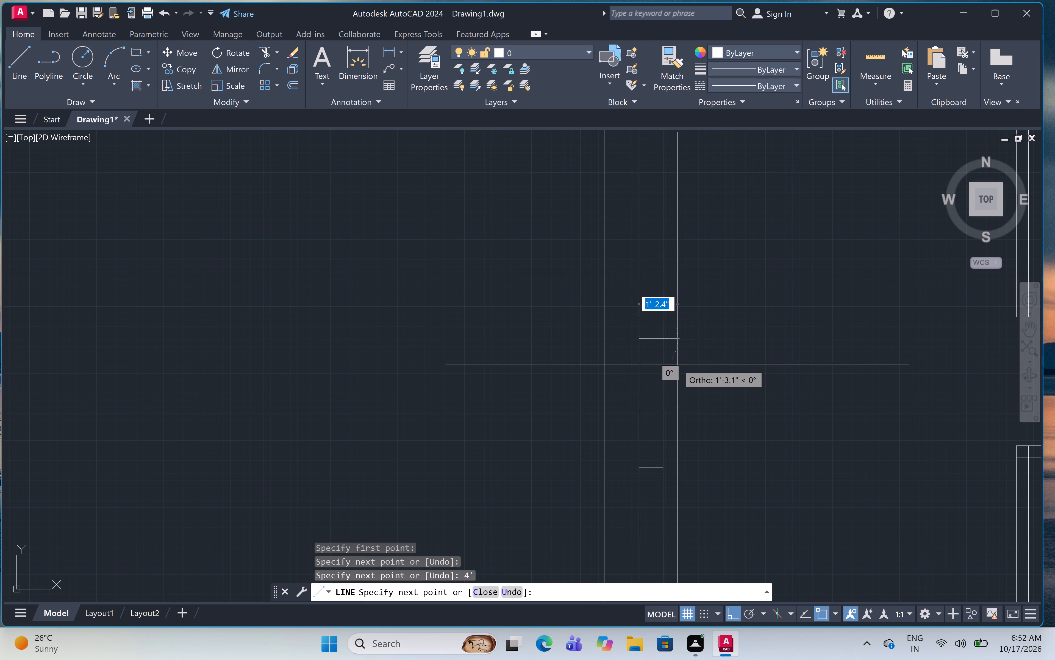
{"action": "left_click", "coordinate": [666, 338]}
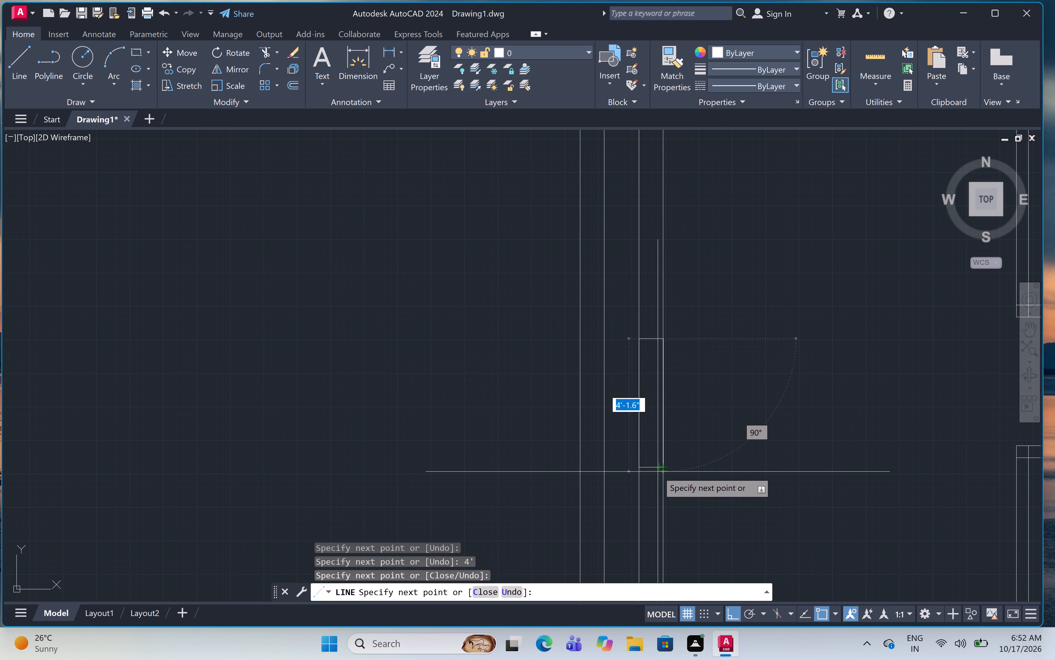
{"action": "left_click", "coordinate": [667, 467]}
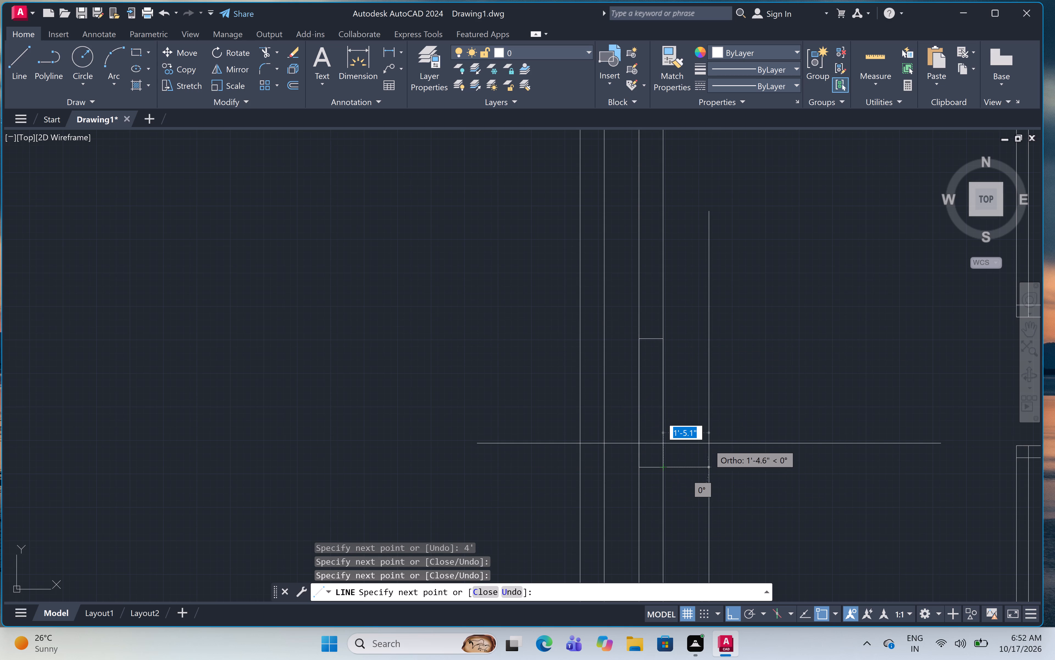
{"action": "key", "text": "Escape"}
Draw an opening outline about 4' long across the wall between the upper-left room and the large left-hand room, near its right end.
{"action": "scroll", "coordinate": [696, 412], "scroll_direction": "down", "scroll_amount": 1}
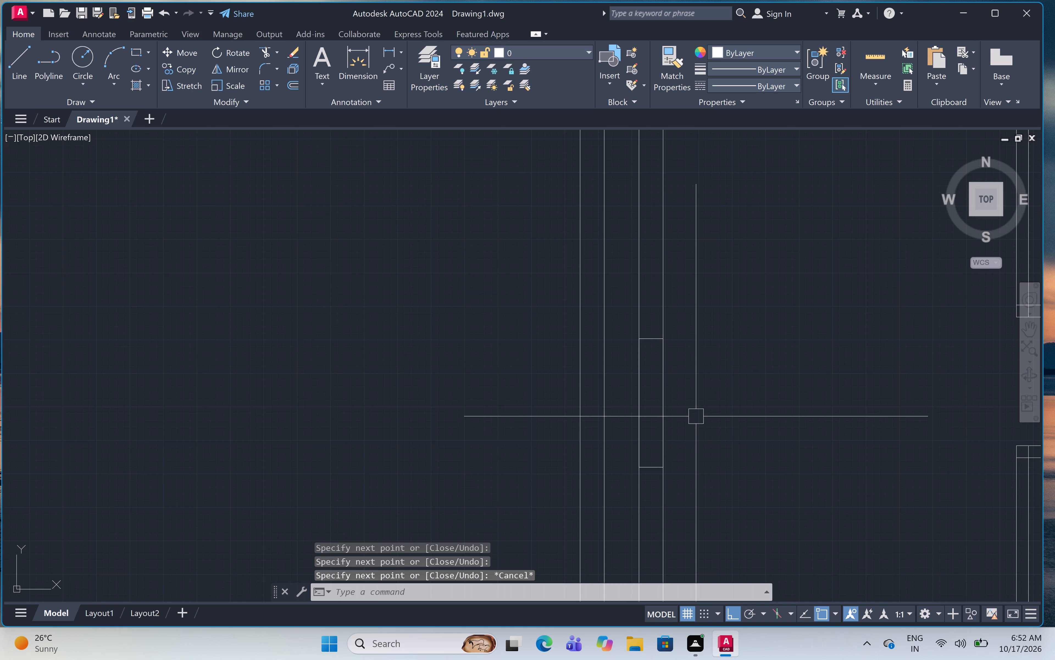
{"action": "scroll", "coordinate": [696, 412], "scroll_direction": "down", "scroll_amount": 2}
{"action": "middle_click_drag", "start_coordinate": [747, 390], "coordinate": [714, 467]}
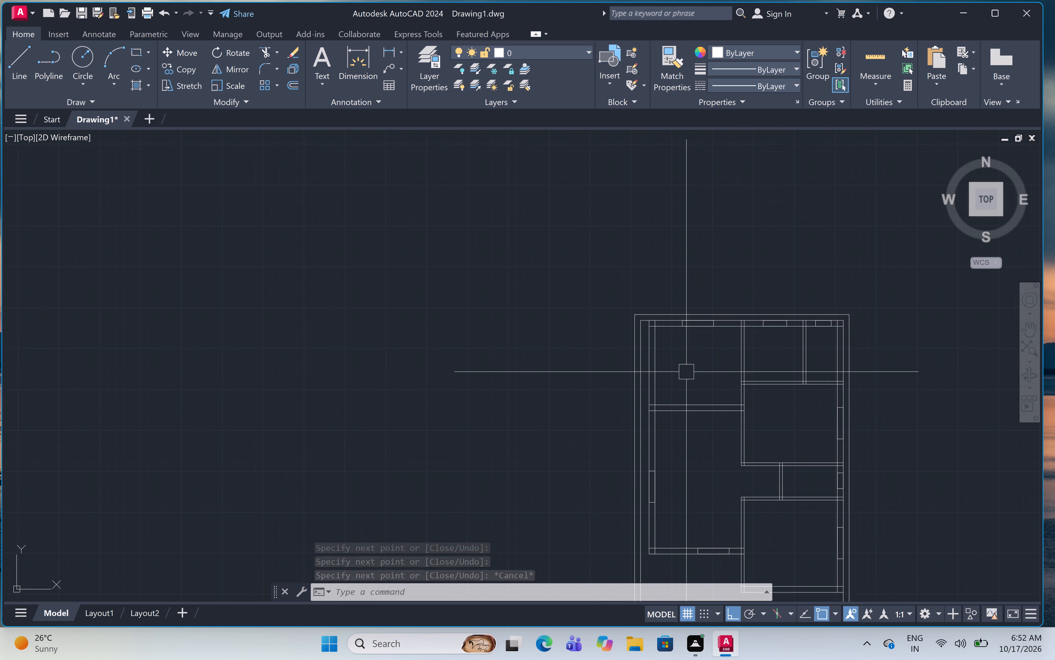
{"action": "scroll", "coordinate": [686, 370], "scroll_direction": "down", "scroll_amount": 1}
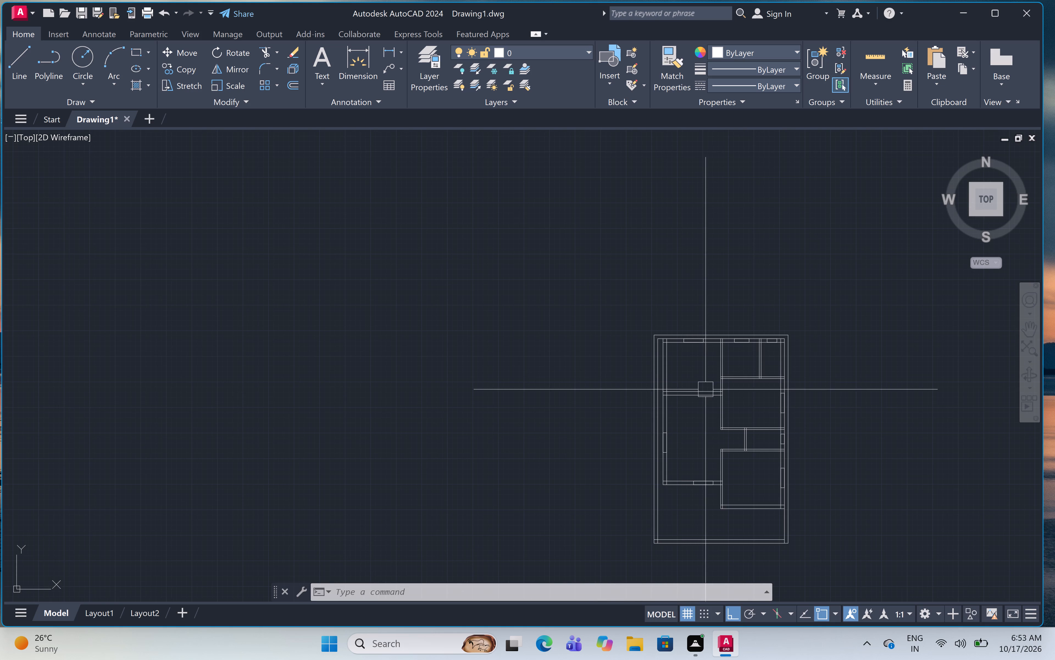
{"action": "scroll", "coordinate": [713, 394], "scroll_direction": "up", "scroll_amount": 5}
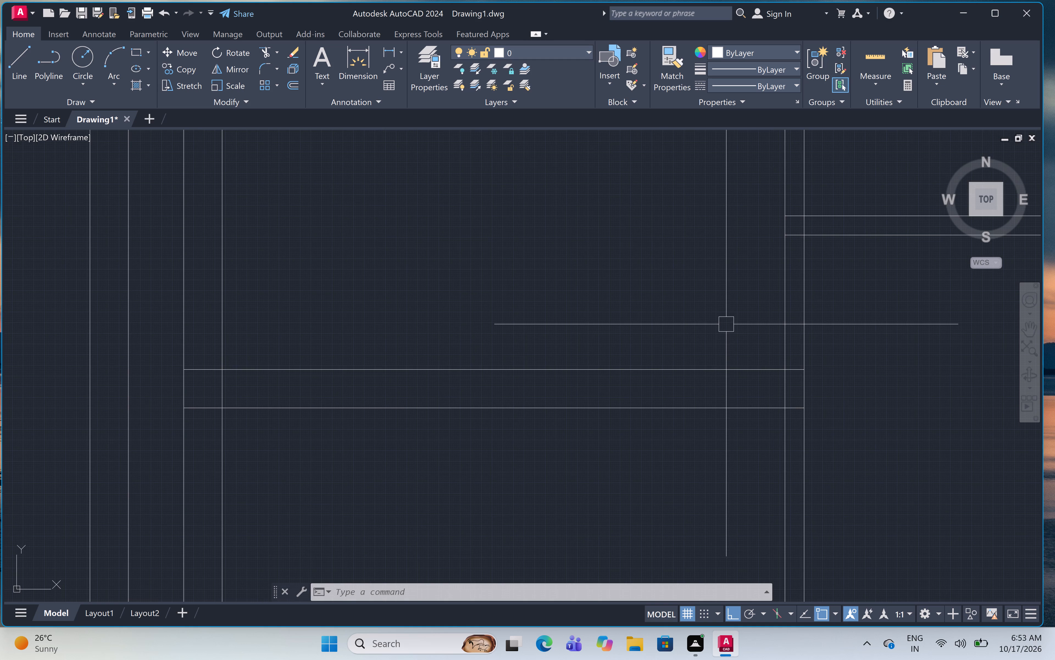
{"action": "type", "text": "l"}
{"action": "key", "text": "space"}
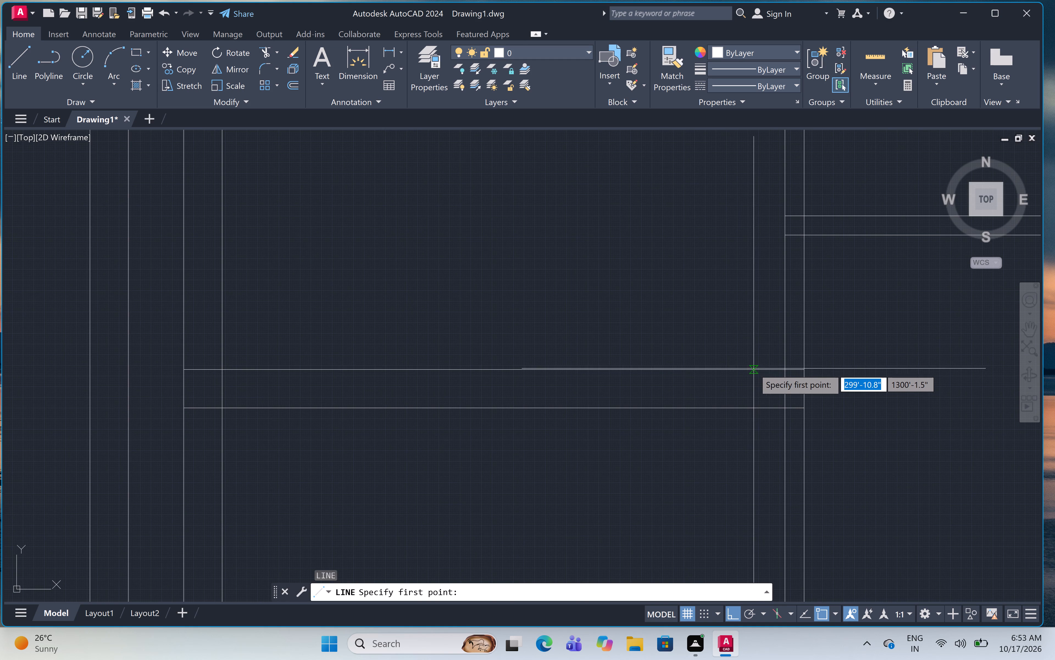
{"action": "left_click_drag", "start_coordinate": [755, 369], "coordinate": [755, 372]}
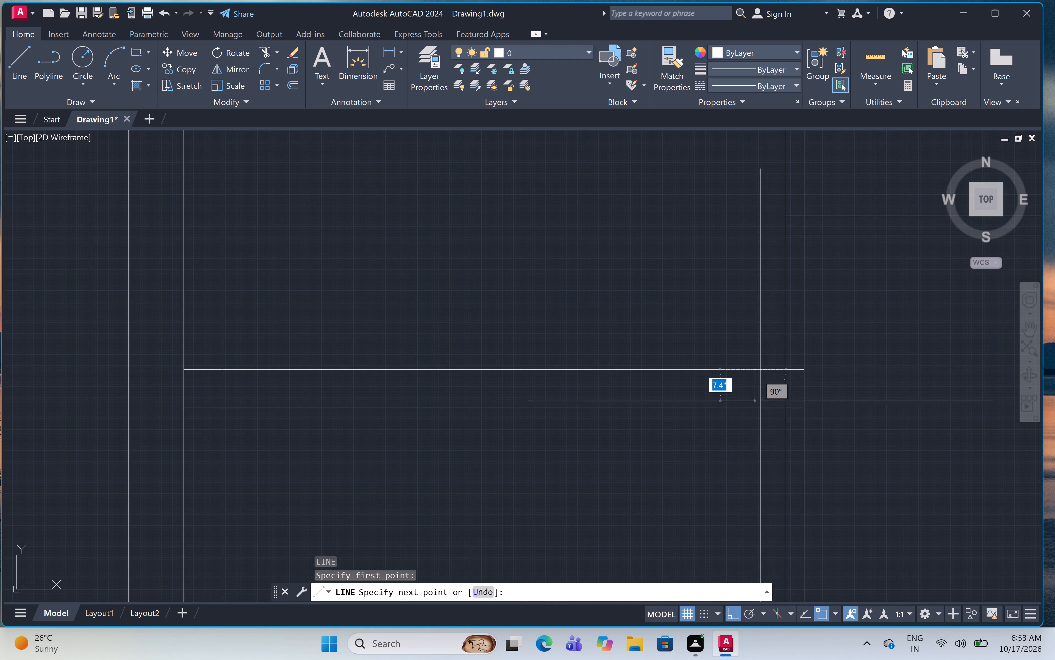
{"action": "left_click", "coordinate": [754, 408]}
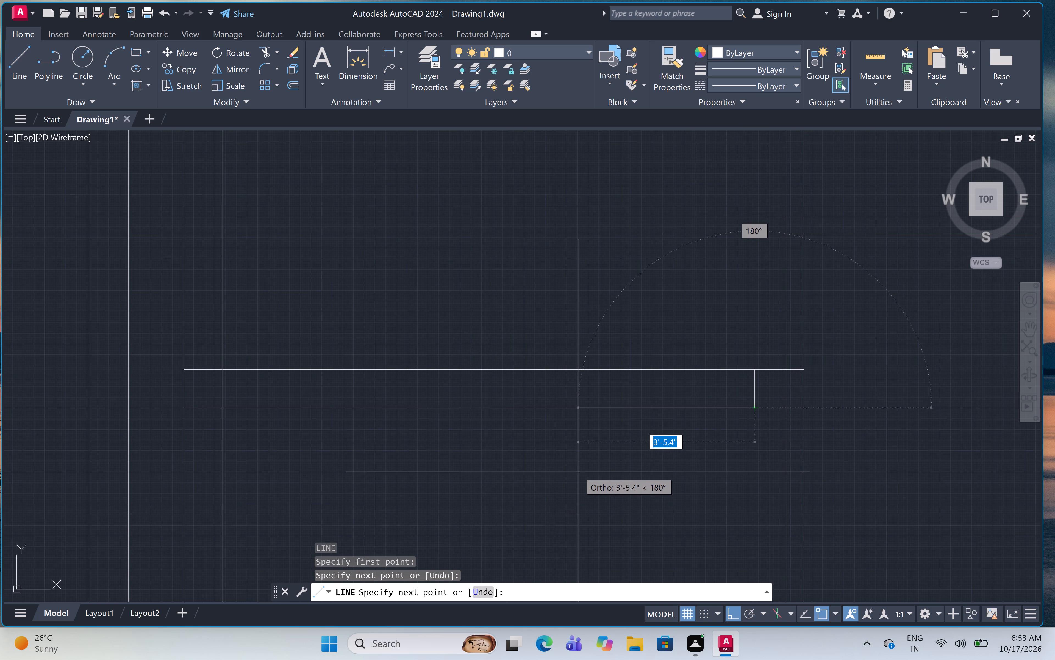
{"action": "scroll", "coordinate": [578, 471], "scroll_direction": "down", "scroll_amount": 2}
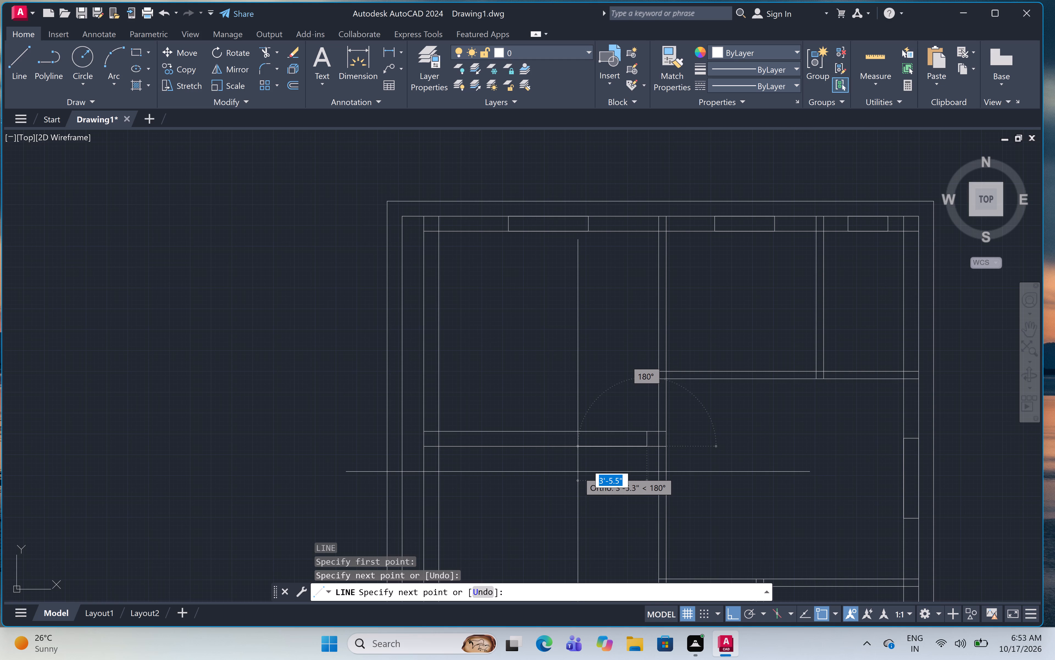
{"action": "scroll", "coordinate": [575, 472], "scroll_direction": "up", "scroll_amount": 2}
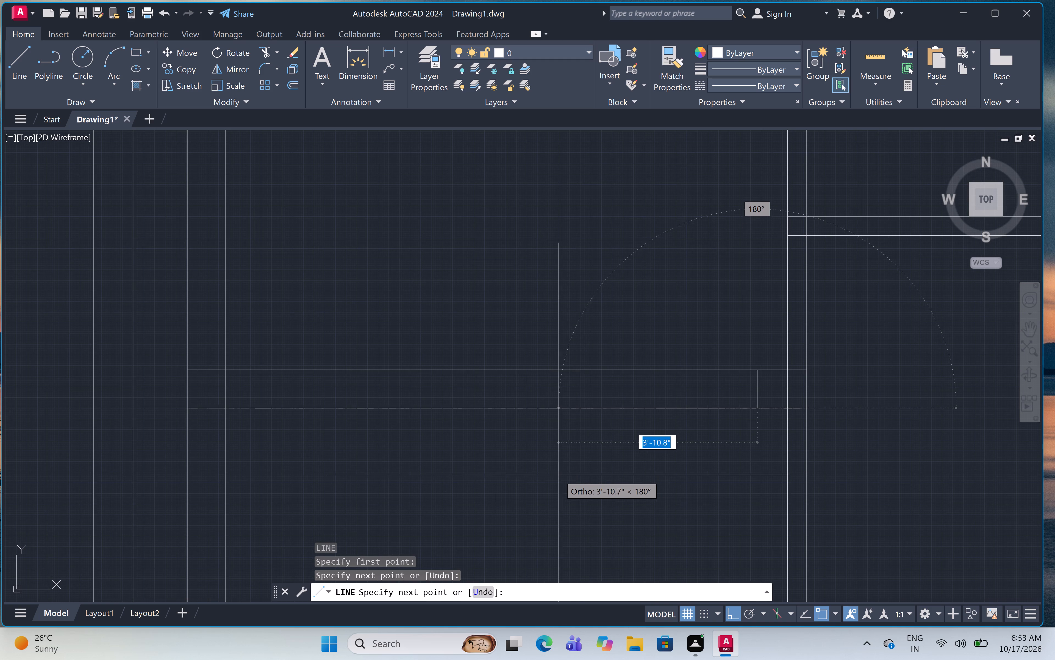
{"action": "left_click", "coordinate": [553, 478]}
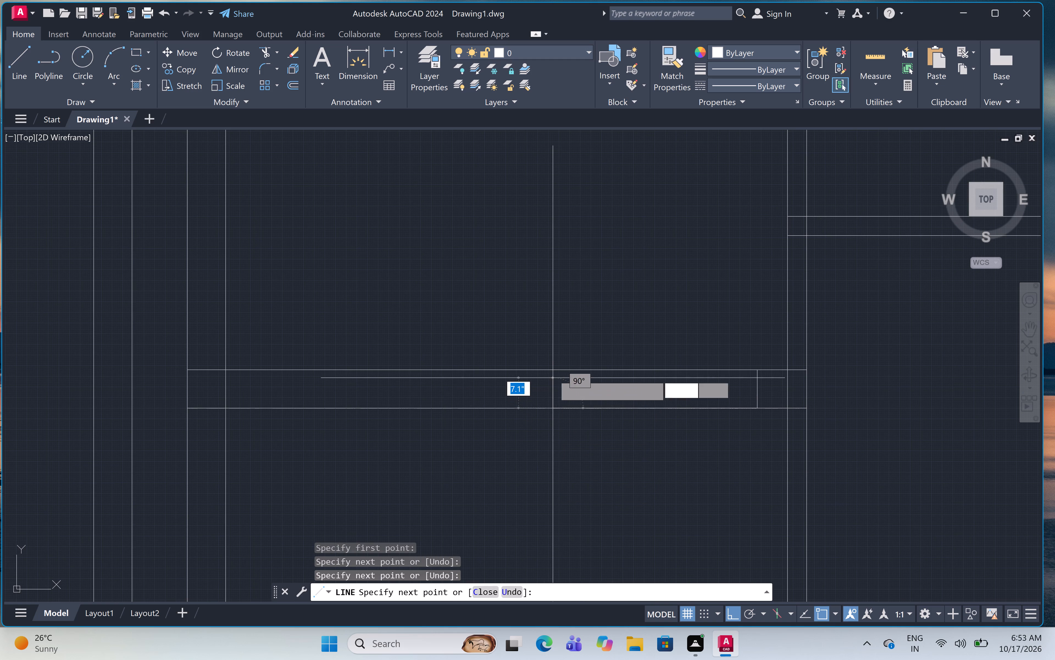
{"action": "left_click", "coordinate": [554, 371]}
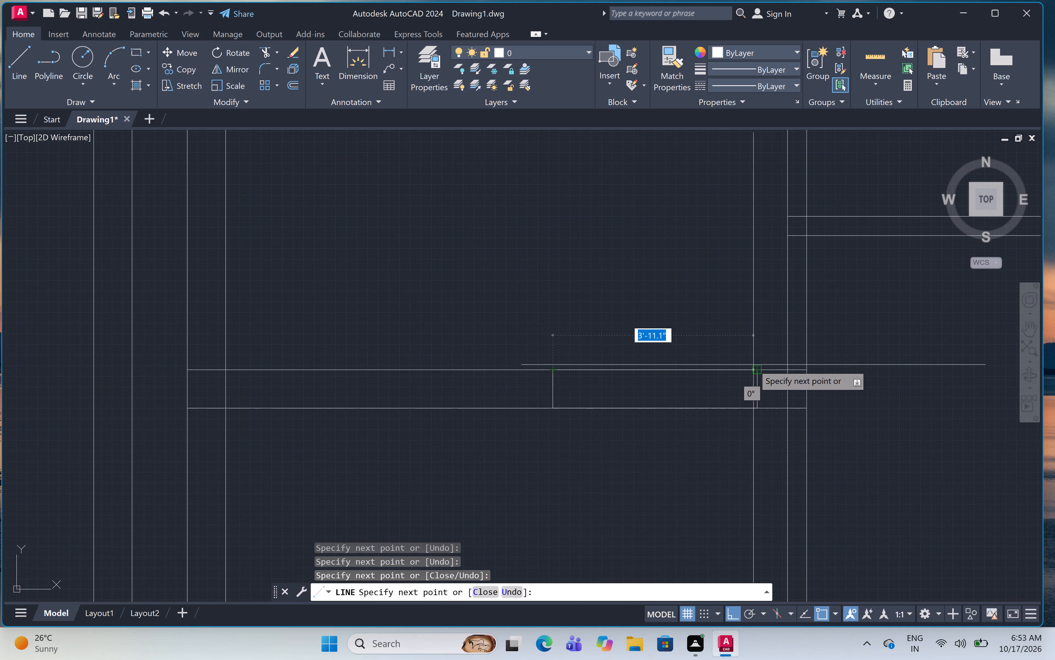
{"action": "left_click", "coordinate": [756, 373]}
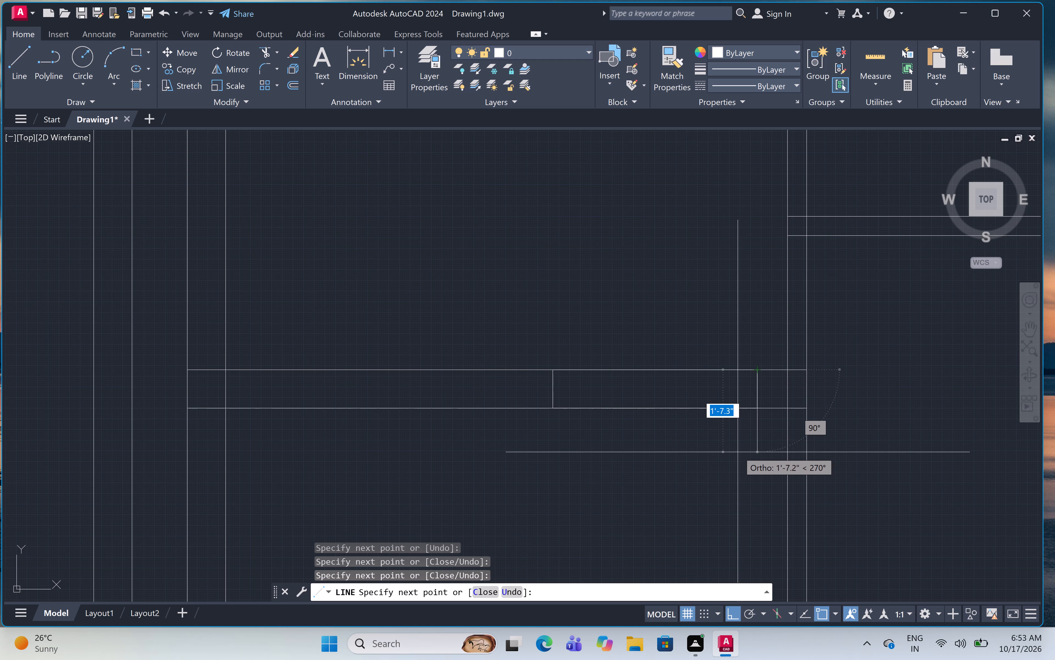
{"action": "key", "text": "Escape"}
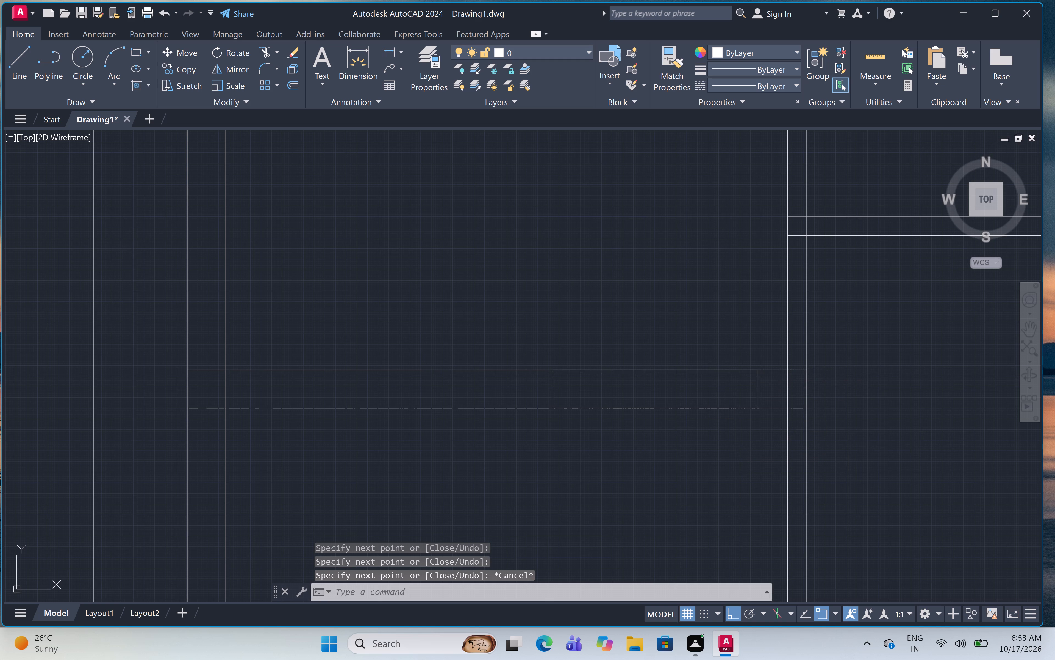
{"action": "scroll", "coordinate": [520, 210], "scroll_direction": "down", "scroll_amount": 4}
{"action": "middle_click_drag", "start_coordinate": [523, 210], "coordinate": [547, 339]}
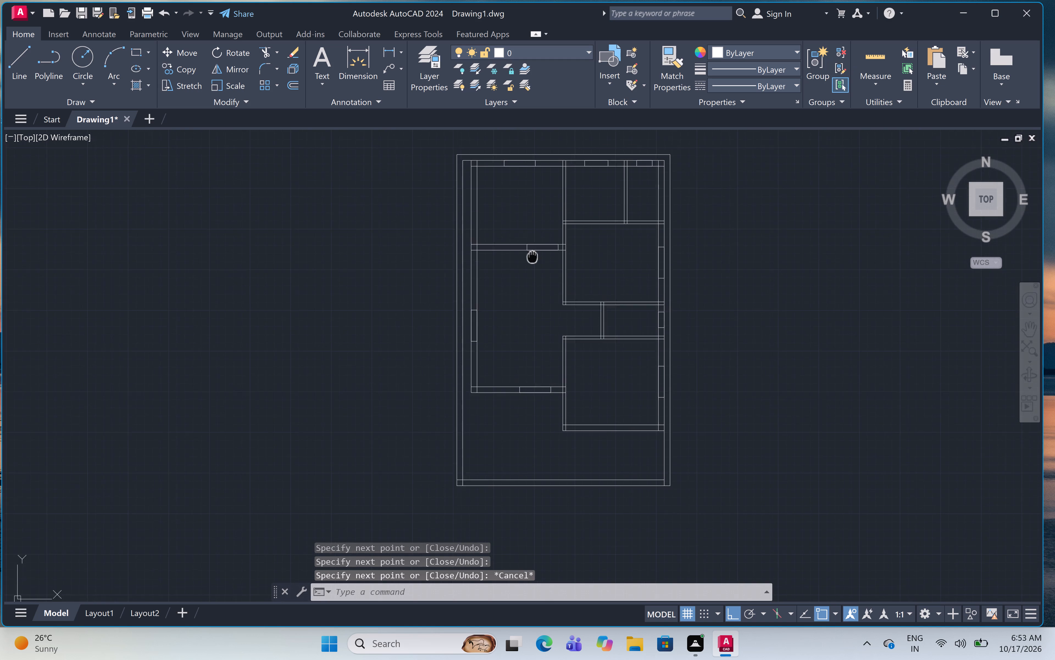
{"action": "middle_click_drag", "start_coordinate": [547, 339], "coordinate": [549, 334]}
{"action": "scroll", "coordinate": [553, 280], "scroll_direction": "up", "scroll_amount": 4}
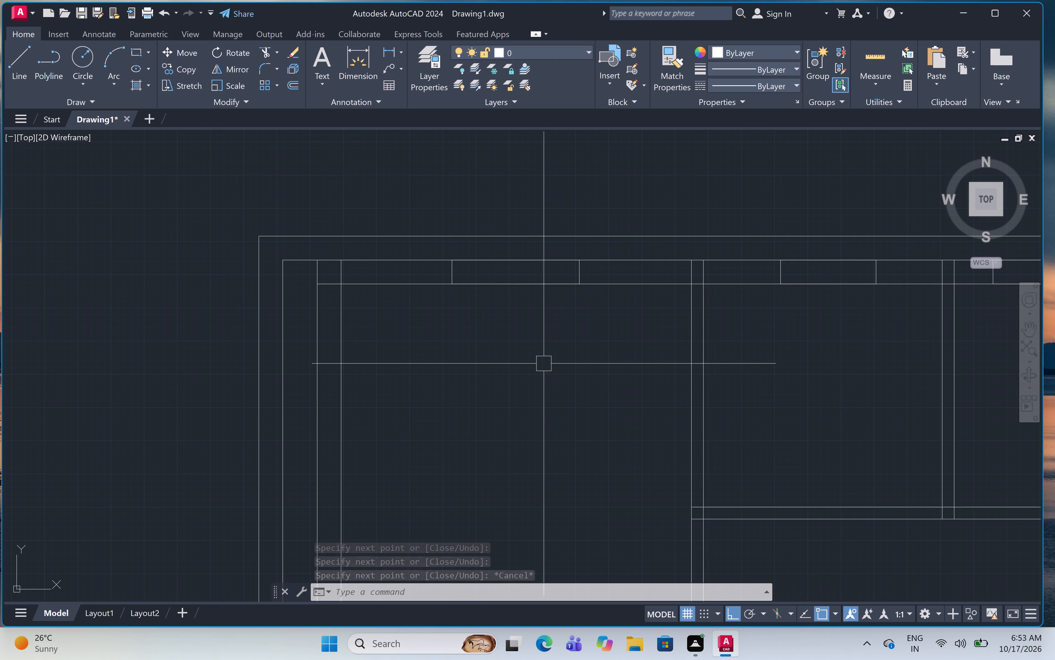
Offset both long edges of the window in the upper-left room's top wall inward by 3.5" to form its glass lines.
{"action": "key", "text": "o"}
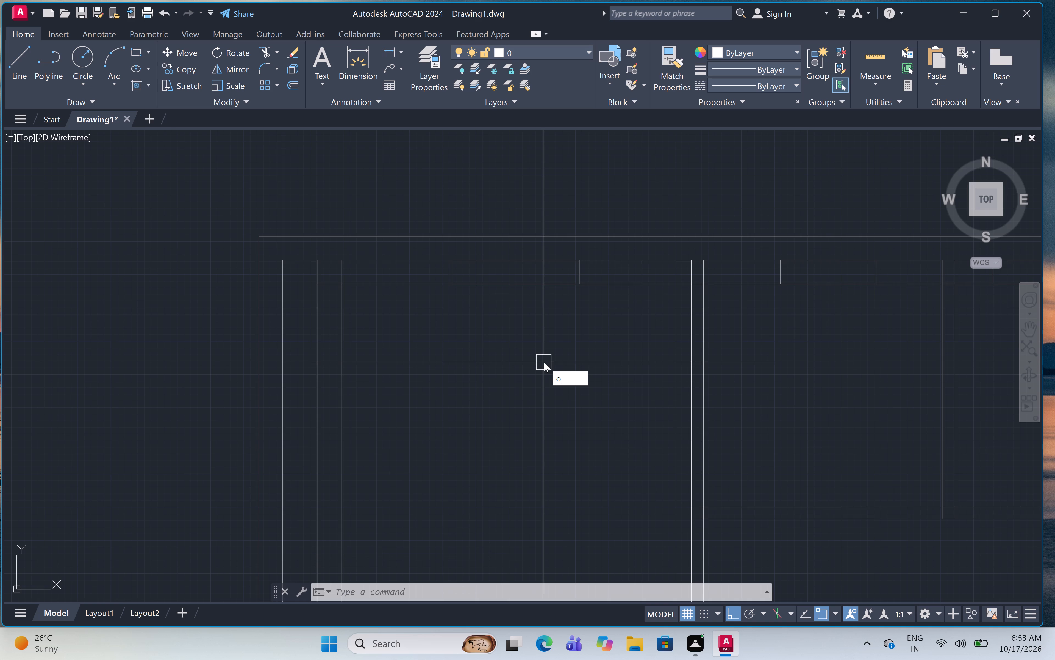
{"action": "type", "text": "ff"}
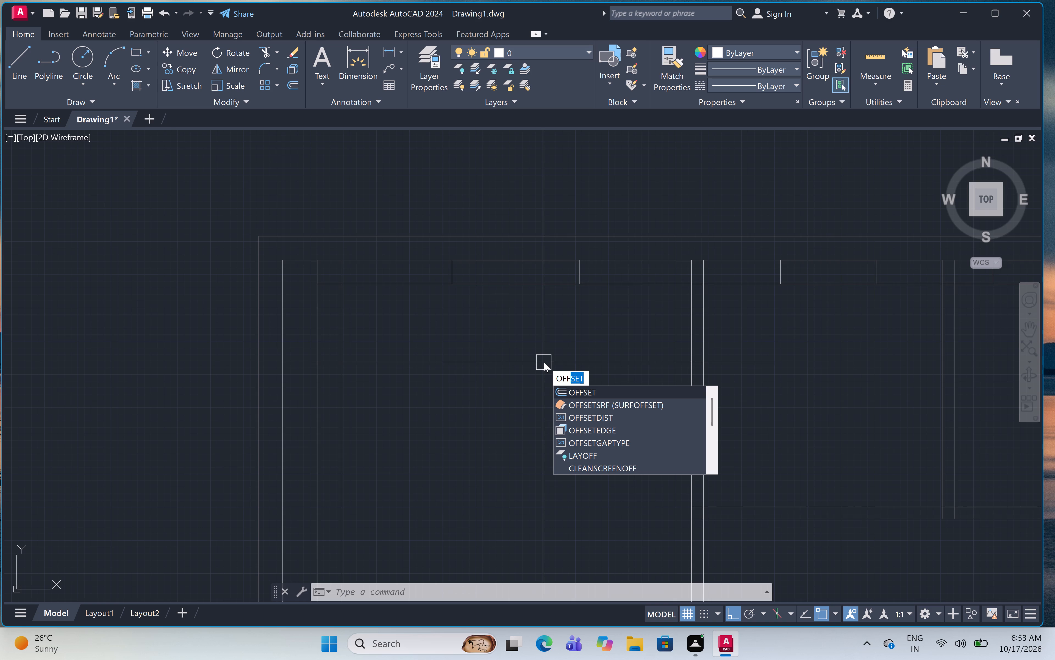
{"action": "key", "text": "space"}
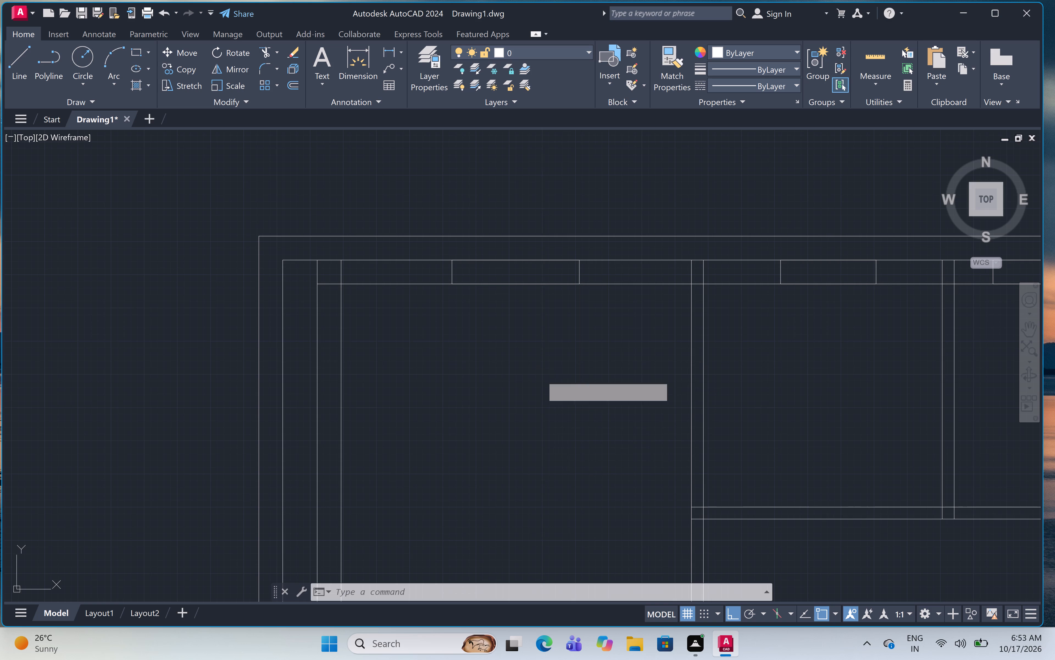
{"action": "scroll", "coordinate": [539, 378], "scroll_direction": "down", "scroll_amount": 2}
{"action": "middle_click_drag", "start_coordinate": [537, 380], "coordinate": [561, 291]}
{"action": "scroll", "coordinate": [561, 291], "scroll_direction": "down", "scroll_amount": 2}
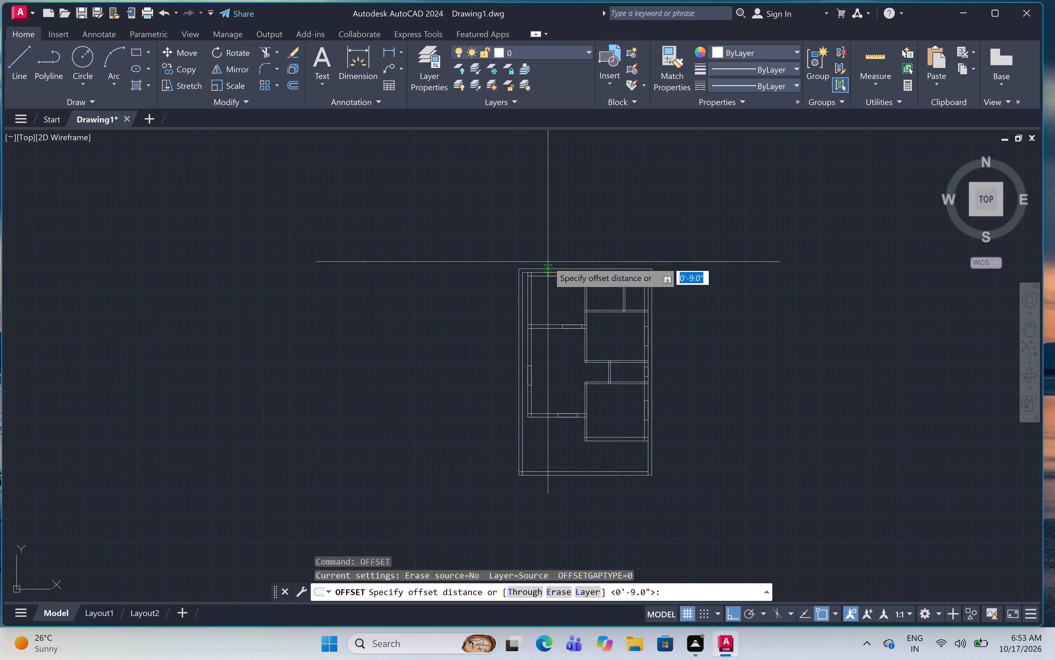
{"action": "scroll", "coordinate": [554, 277], "scroll_direction": "up", "scroll_amount": 5}
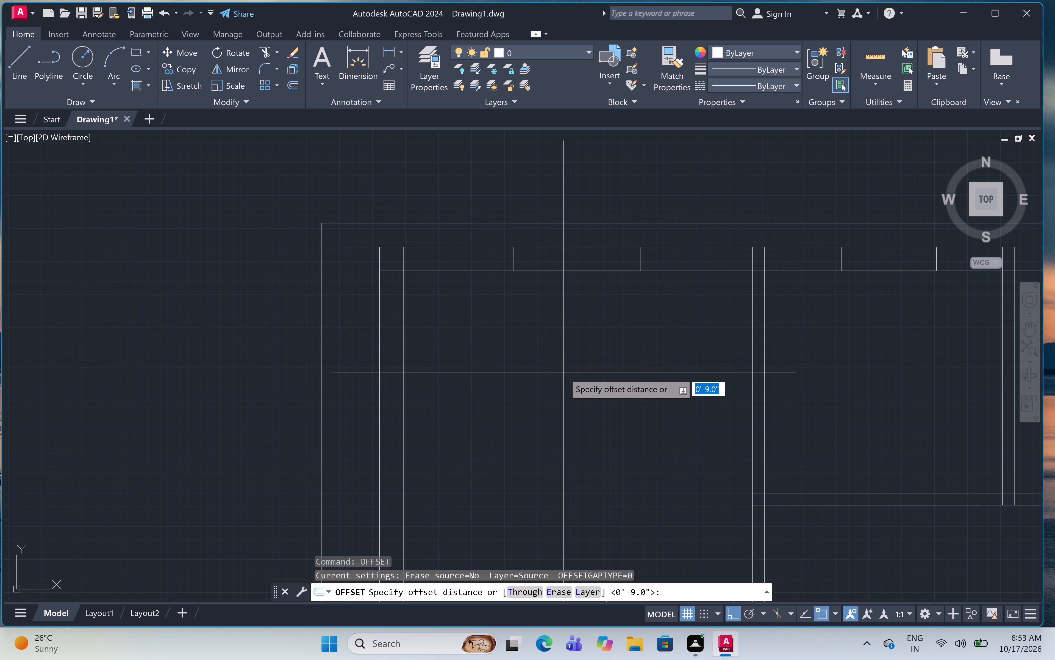
{"action": "key", "text": "3"}
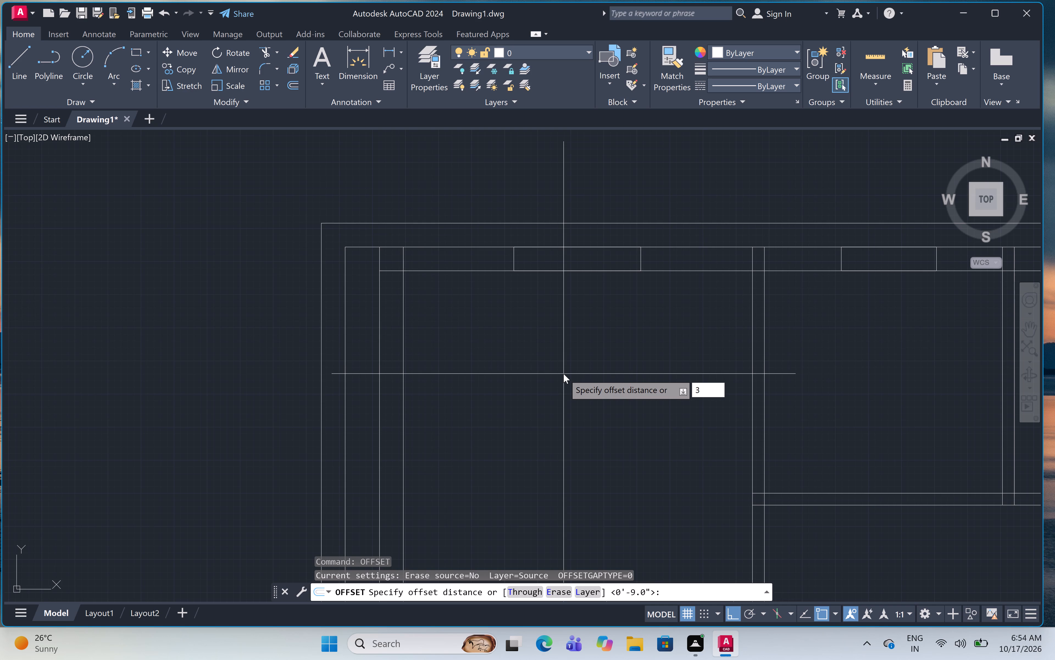
{"action": "key", "text": "period"}
{"action": "key", "text": "5"}
{"action": "type", "text": "\""}
{"action": "key", "text": "space"}
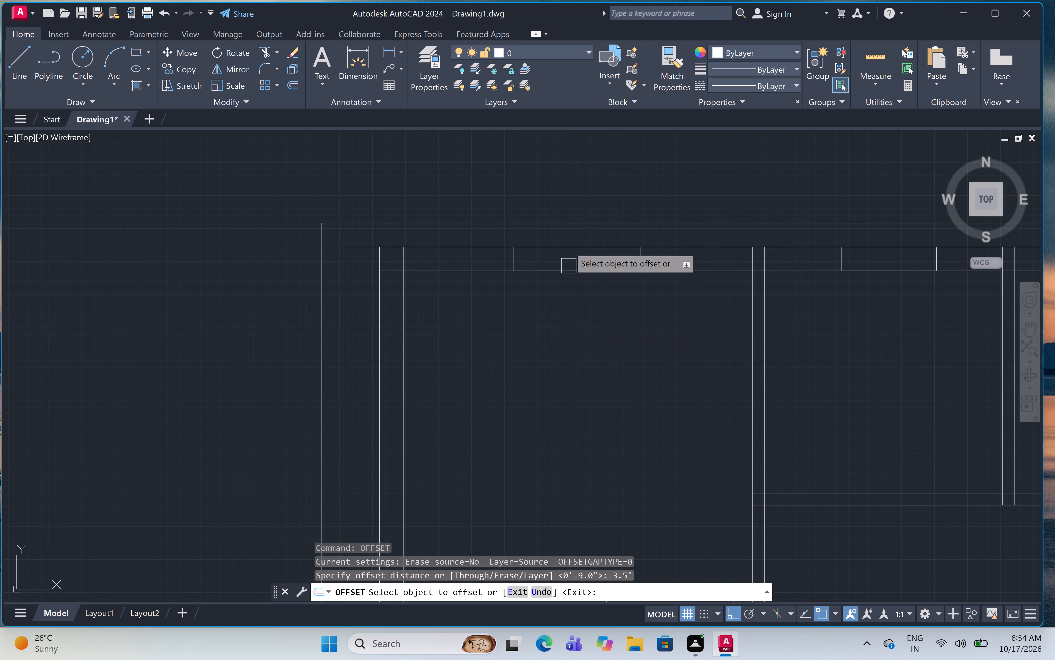
{"action": "left_click", "coordinate": [569, 246]}
{"action": "left_click", "coordinate": [568, 271]}
{"action": "left_click", "coordinate": [568, 271]}
{"action": "left_click", "coordinate": [572, 244]}
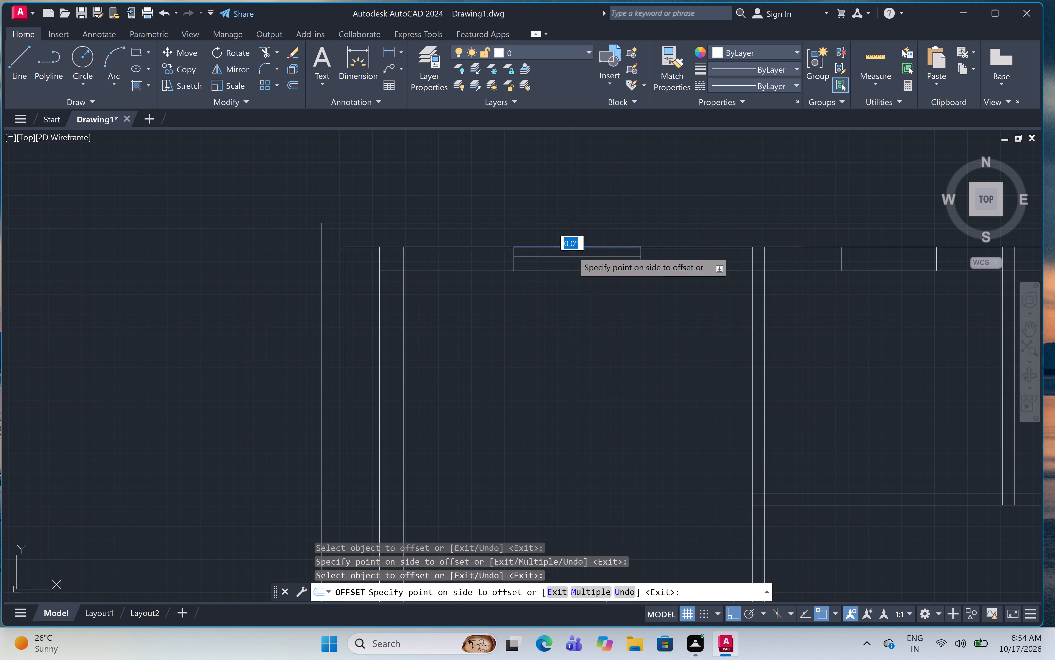
{"action": "left_click", "coordinate": [565, 280]}
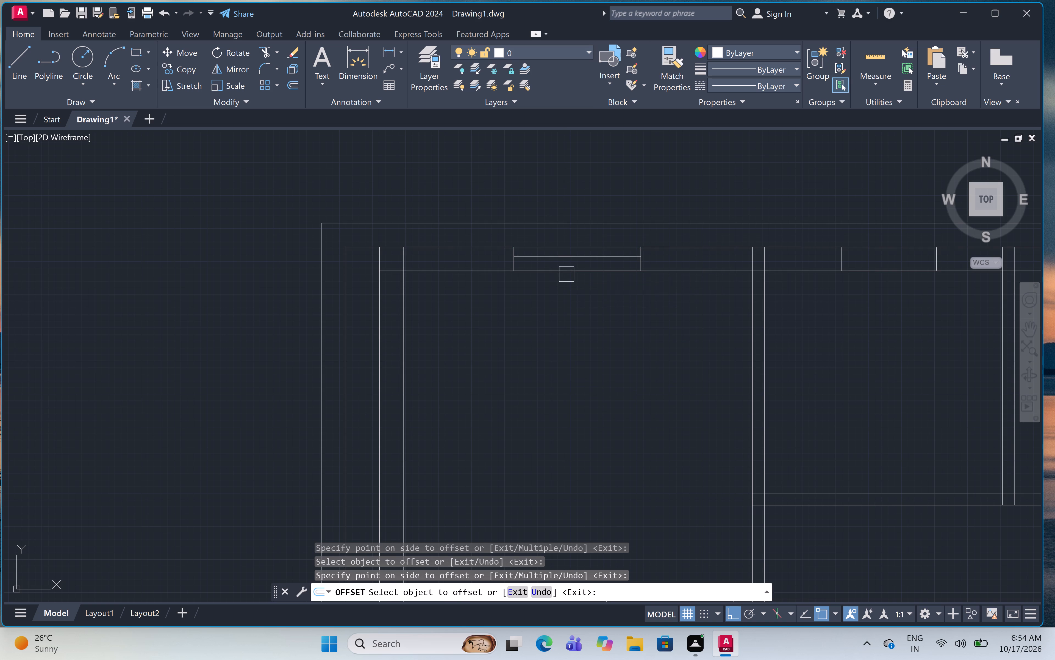
{"action": "left_click", "coordinate": [567, 274]}
{"action": "left_click", "coordinate": [582, 191]}
Offset both long edges of the middle window in the top wall inward by 3.5".
{"action": "scroll", "coordinate": [583, 326], "scroll_direction": "down", "scroll_amount": 3}
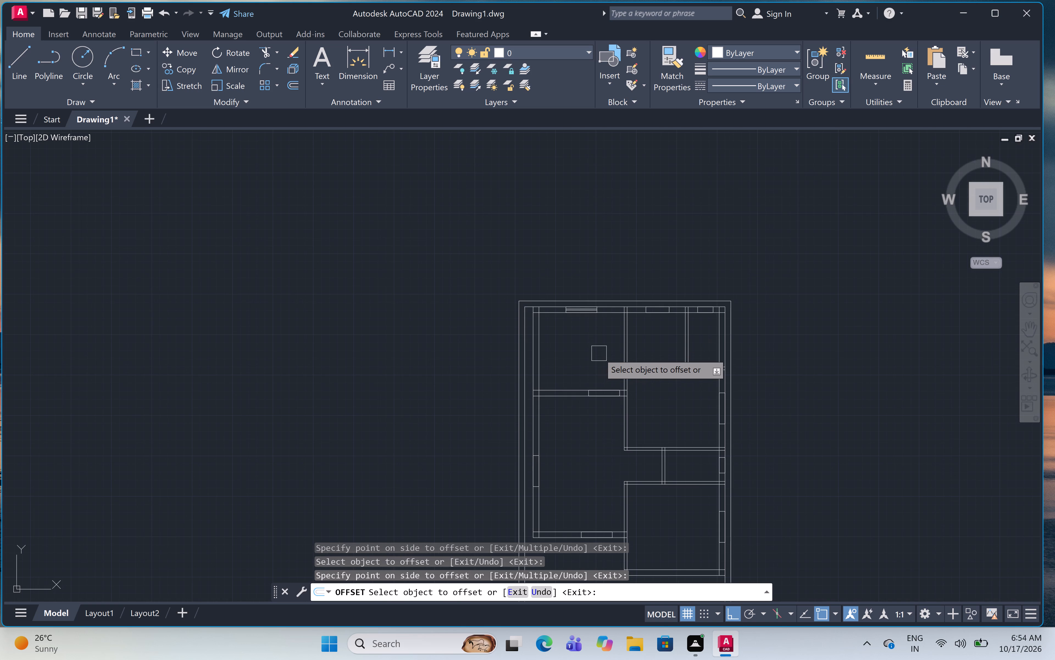
{"action": "scroll", "coordinate": [548, 351], "scroll_direction": "up", "scroll_amount": 1}
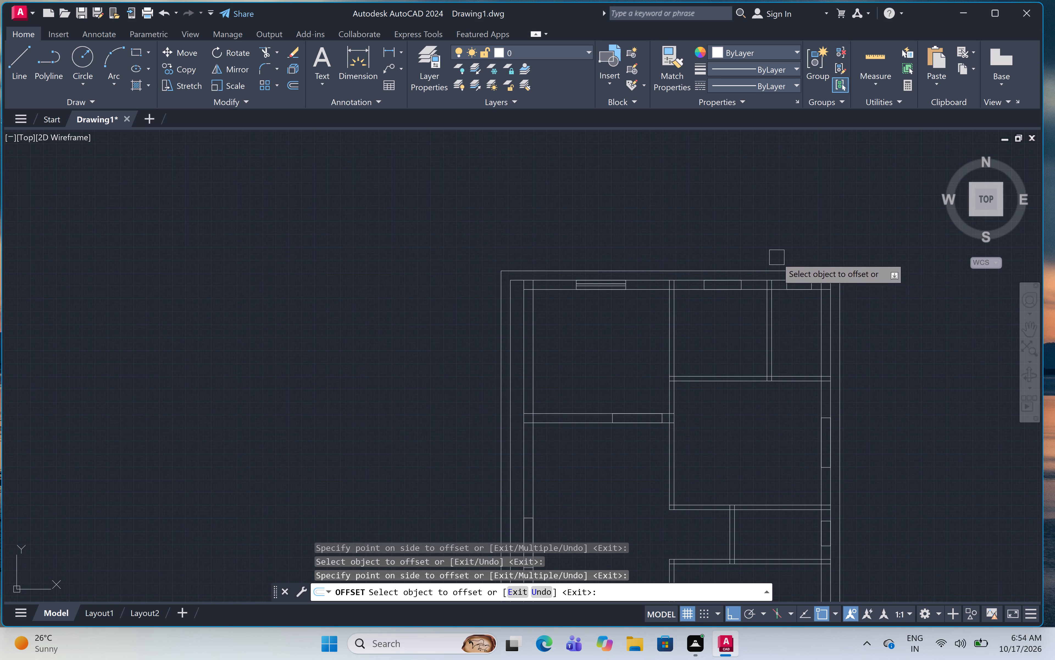
{"action": "scroll", "coordinate": [745, 284], "scroll_direction": "up", "scroll_amount": 3}
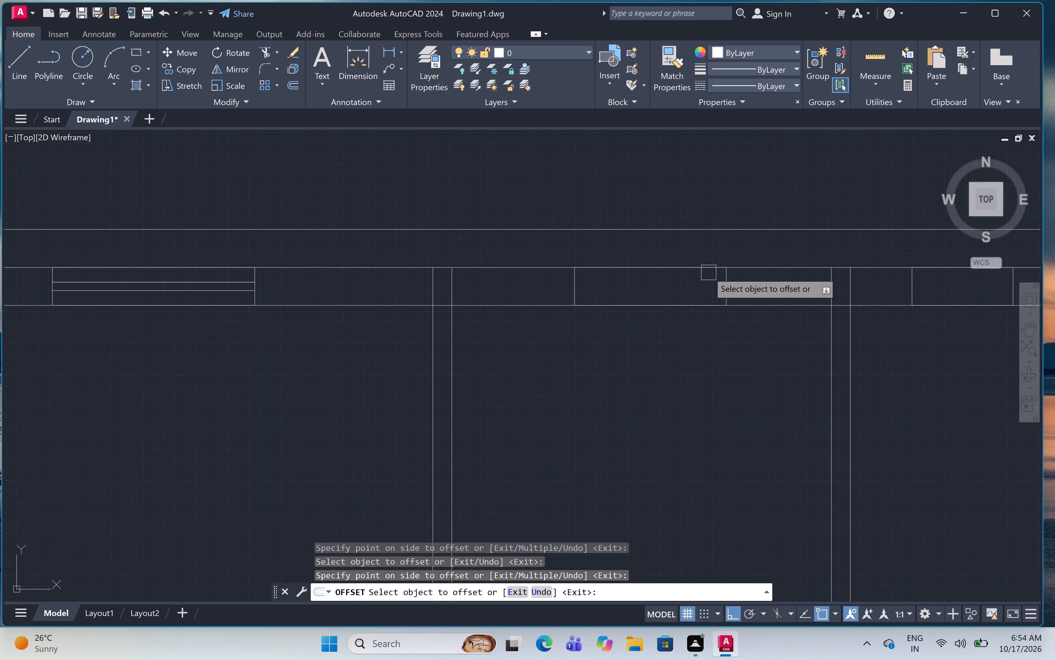
{"action": "left_click", "coordinate": [708, 269]}
{"action": "left_click", "coordinate": [703, 302]}
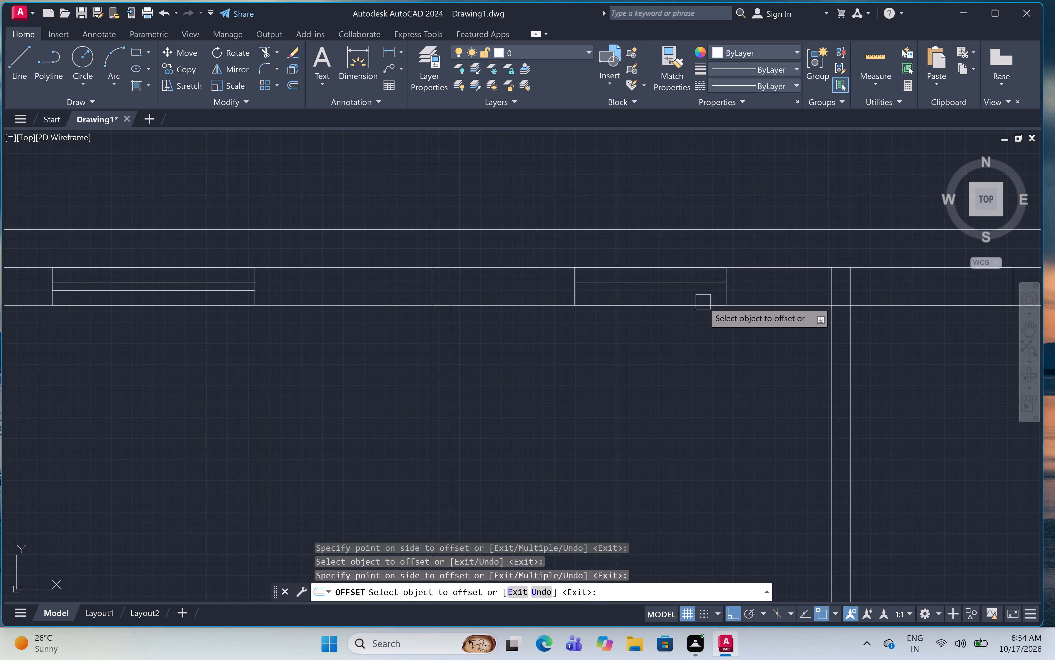
{"action": "left_click", "coordinate": [703, 304]}
{"action": "left_click", "coordinate": [701, 257]}
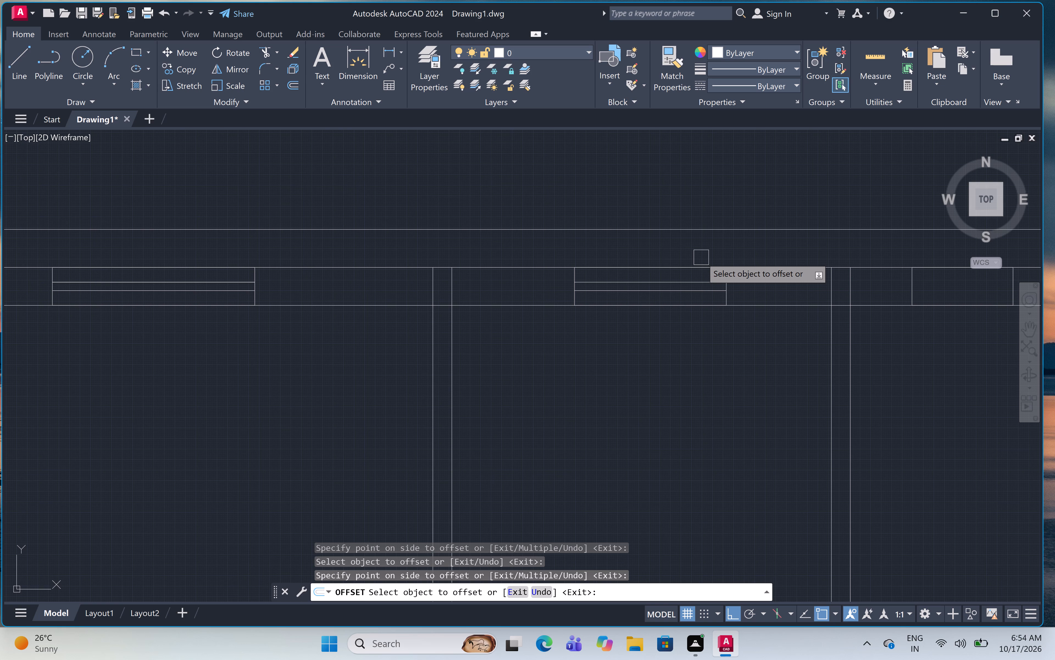
Offset both long edges of the small window in the upper-right corner room's top wall inward by 3.5".
{"action": "scroll", "coordinate": [701, 257], "scroll_direction": "down", "scroll_amount": 3}
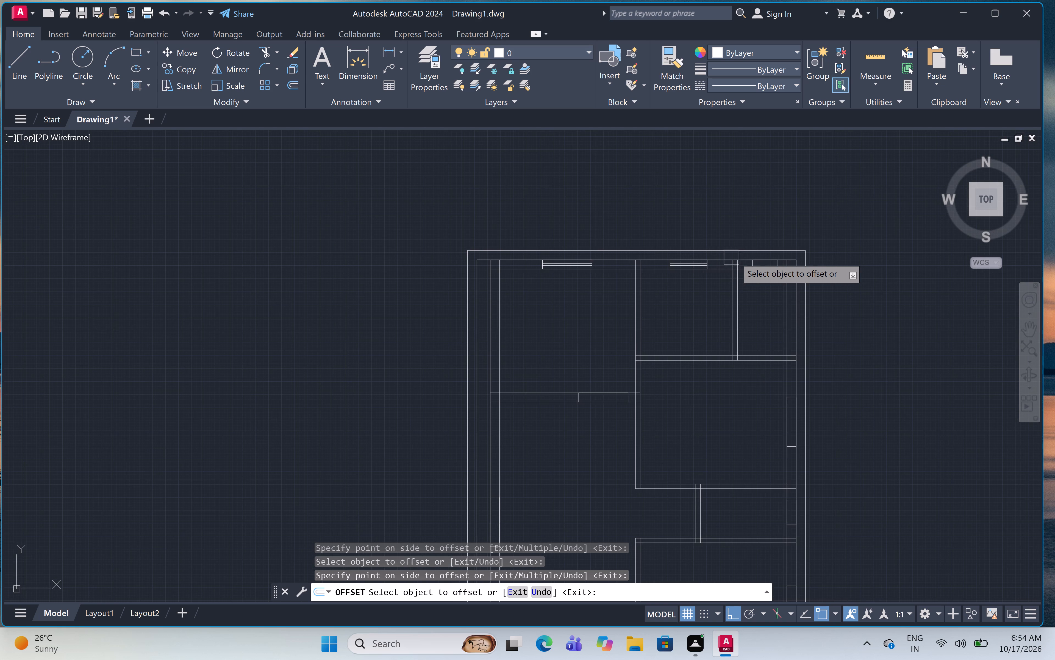
{"action": "scroll", "coordinate": [763, 267], "scroll_direction": "up", "scroll_amount": 4}
{"action": "left_click", "coordinate": [804, 223]}
{"action": "left_click", "coordinate": [794, 260]}
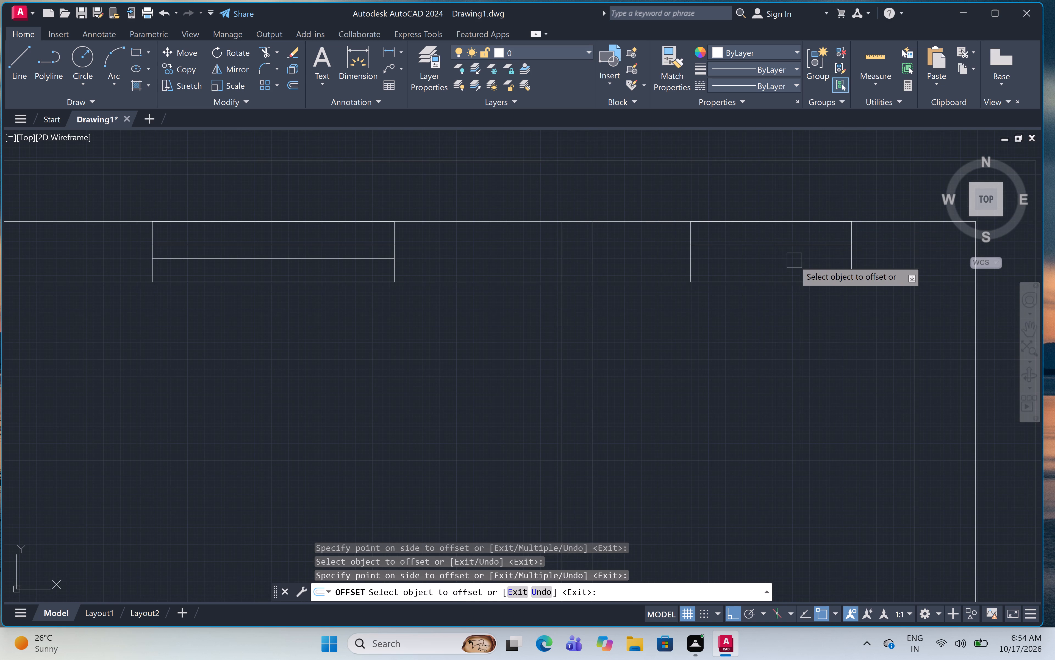
{"action": "left_click", "coordinate": [789, 279]}
{"action": "left_click", "coordinate": [788, 254]}
Offset both long edges of the right-wall window in the middle right-hand room inward by 3.5".
{"action": "scroll", "coordinate": [785, 249], "scroll_direction": "down", "scroll_amount": 4}
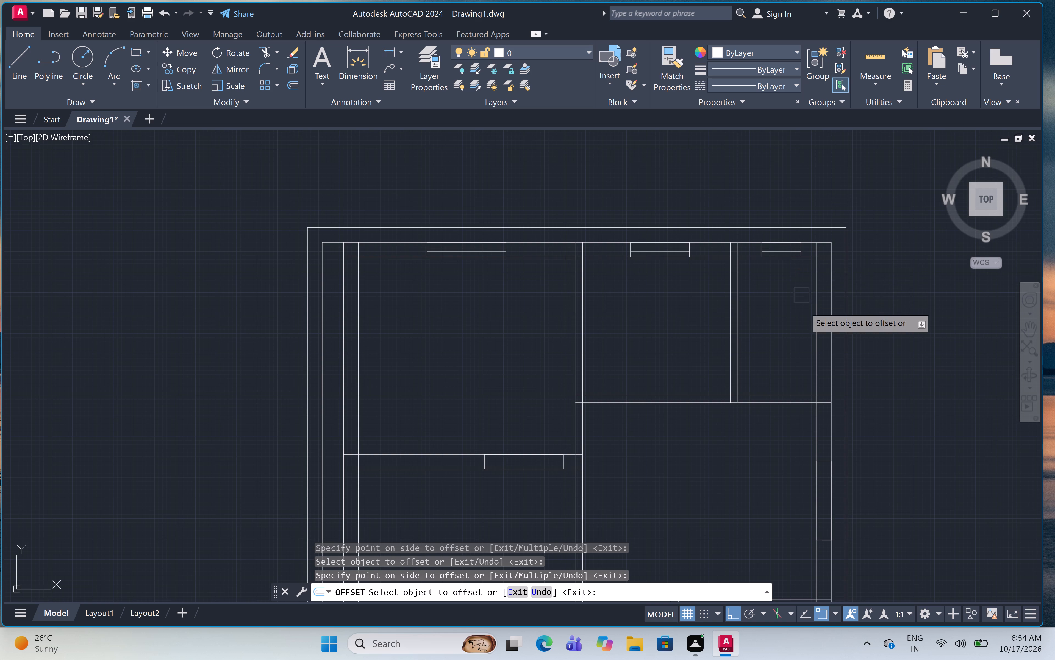
{"action": "scroll", "coordinate": [818, 347], "scroll_direction": "down", "scroll_amount": 4}
{"action": "scroll", "coordinate": [819, 387], "scroll_direction": "up", "scroll_amount": 6}
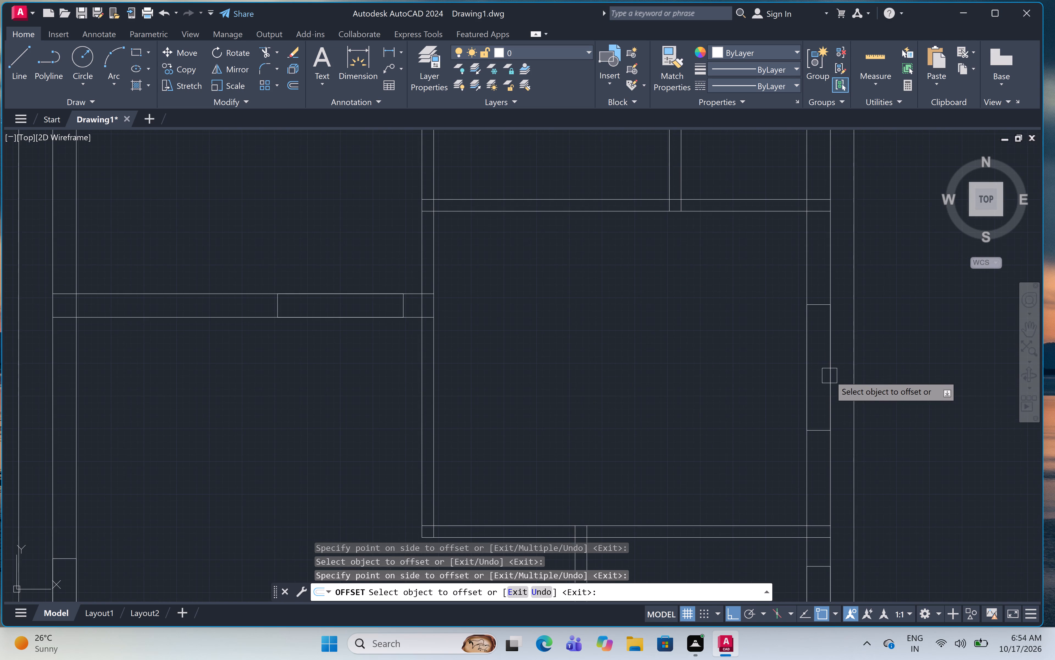
{"action": "left_click", "coordinate": [828, 372]}
{"action": "left_click", "coordinate": [805, 373]}
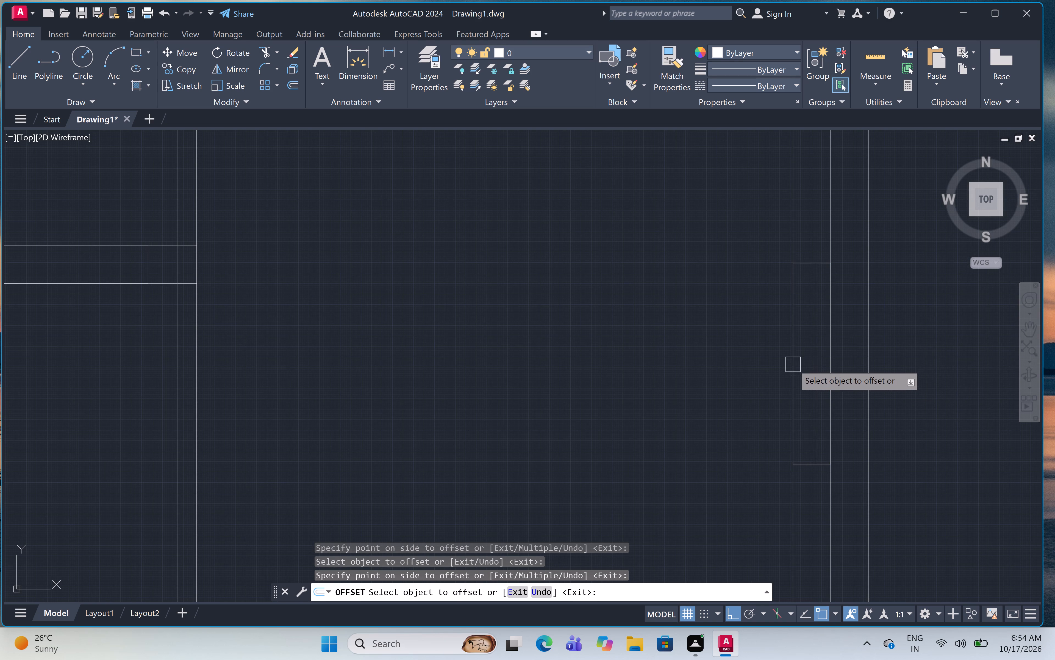
{"action": "left_click", "coordinate": [793, 364]}
{"action": "left_click", "coordinate": [825, 359]}
Offset both long edges of the short window in the small right-hand room's right wall inward by 3.5".
{"action": "scroll", "coordinate": [809, 285], "scroll_direction": "down", "scroll_amount": 4}
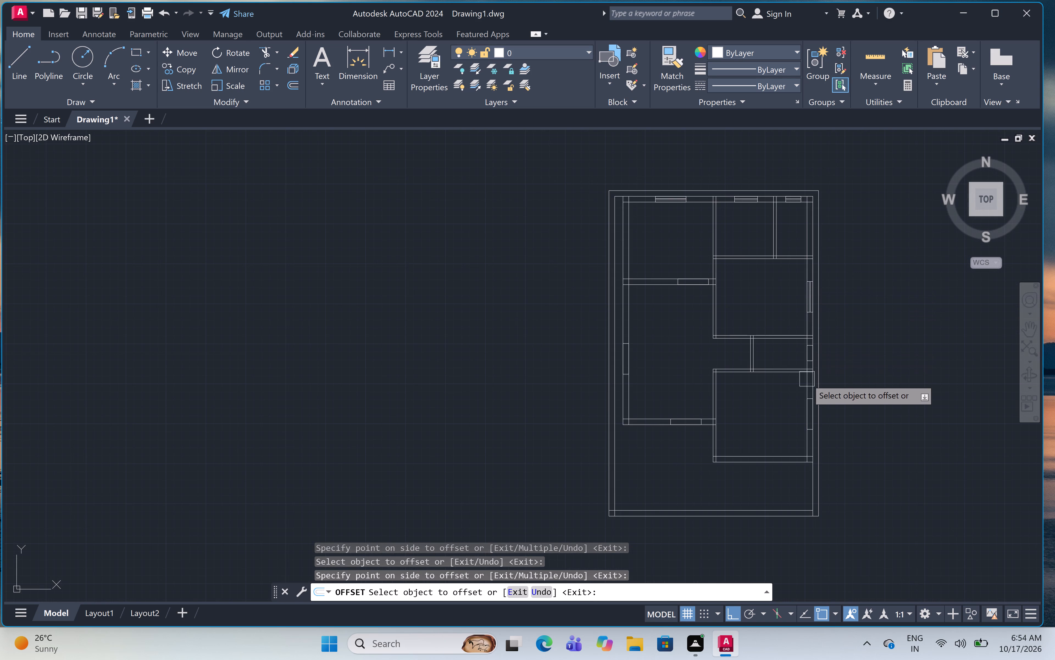
{"action": "scroll", "coordinate": [809, 357], "scroll_direction": "up", "scroll_amount": 5}
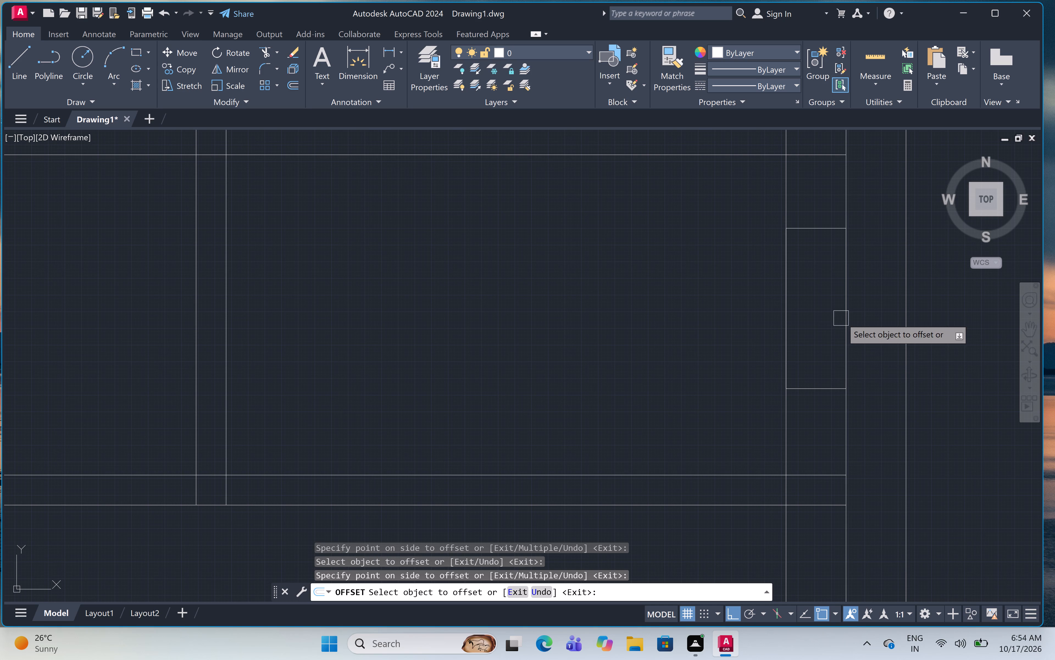
{"action": "left_click", "coordinate": [846, 321]}
{"action": "left_click", "coordinate": [740, 347]}
{"action": "left_click", "coordinate": [785, 337]}
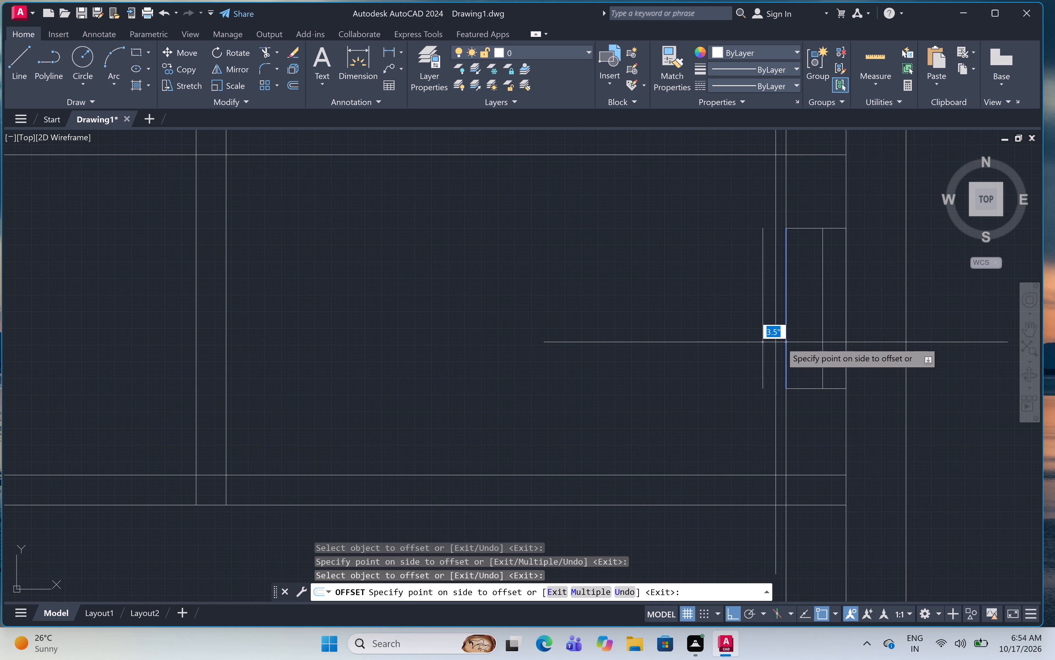
{"action": "left_click", "coordinate": [865, 331]}
Offset both long edges of the right-wall window in the lowest right-hand room inward by 3.5".
{"action": "scroll", "coordinate": [640, 301], "scroll_direction": "down", "scroll_amount": 3}
{"action": "scroll", "coordinate": [718, 349], "scroll_direction": "down", "scroll_amount": 1}
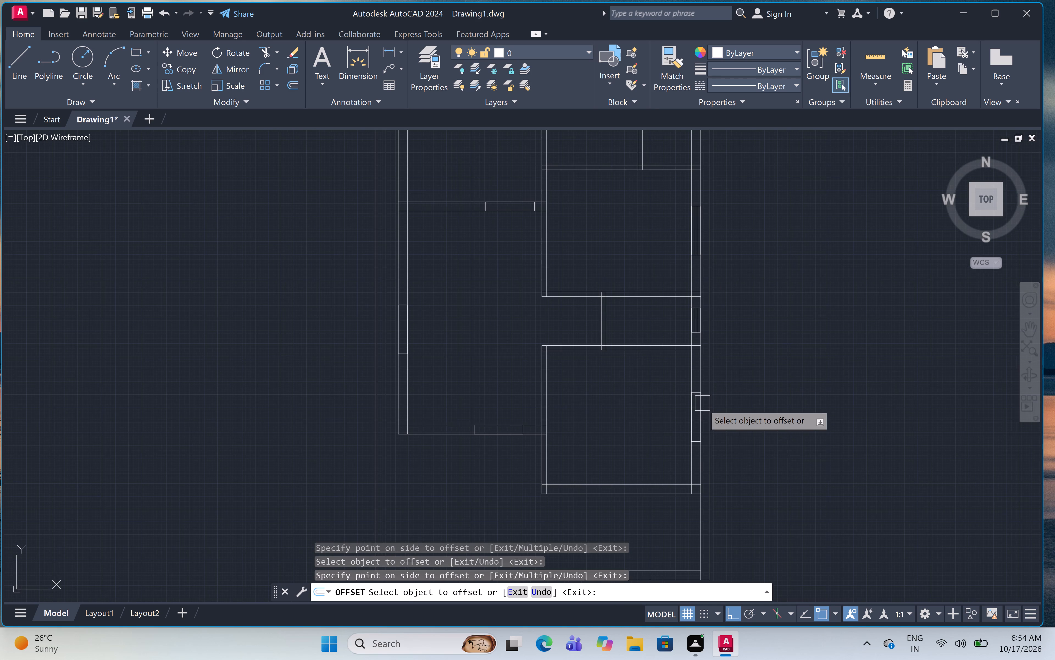
{"action": "scroll", "coordinate": [694, 435], "scroll_direction": "up", "scroll_amount": 3}
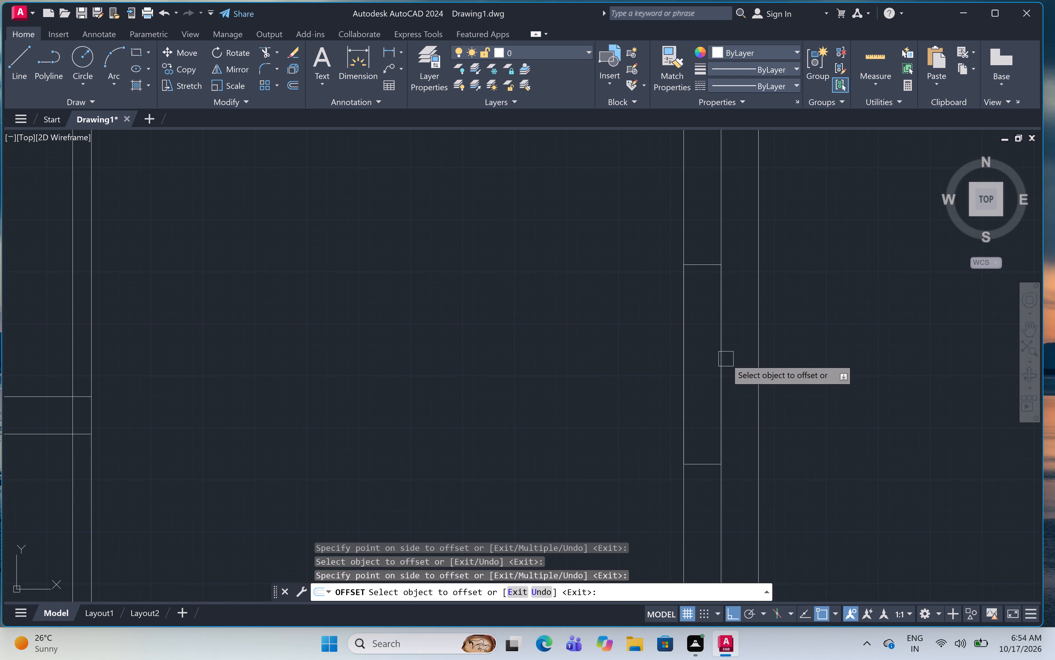
{"action": "left_click", "coordinate": [723, 356]}
{"action": "left_click", "coordinate": [635, 372]}
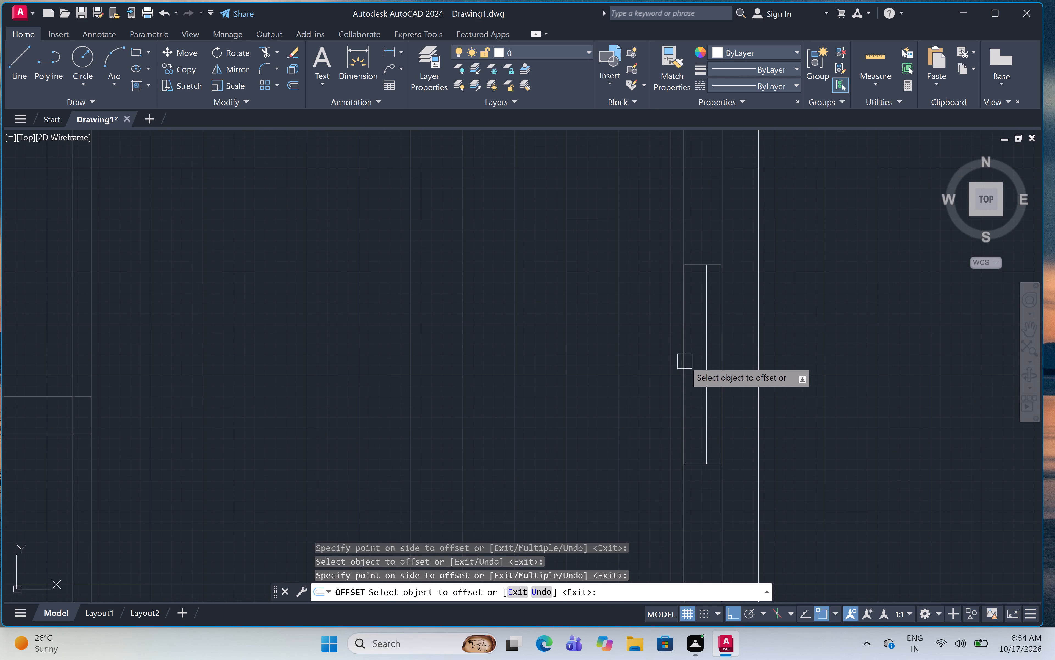
{"action": "left_click", "coordinate": [684, 361]}
{"action": "left_click", "coordinate": [743, 362]}
Offset both long edges of the window in the large left-hand room's bottom wall inward by 3.5".
{"action": "scroll", "coordinate": [729, 323], "scroll_direction": "down", "scroll_amount": 3}
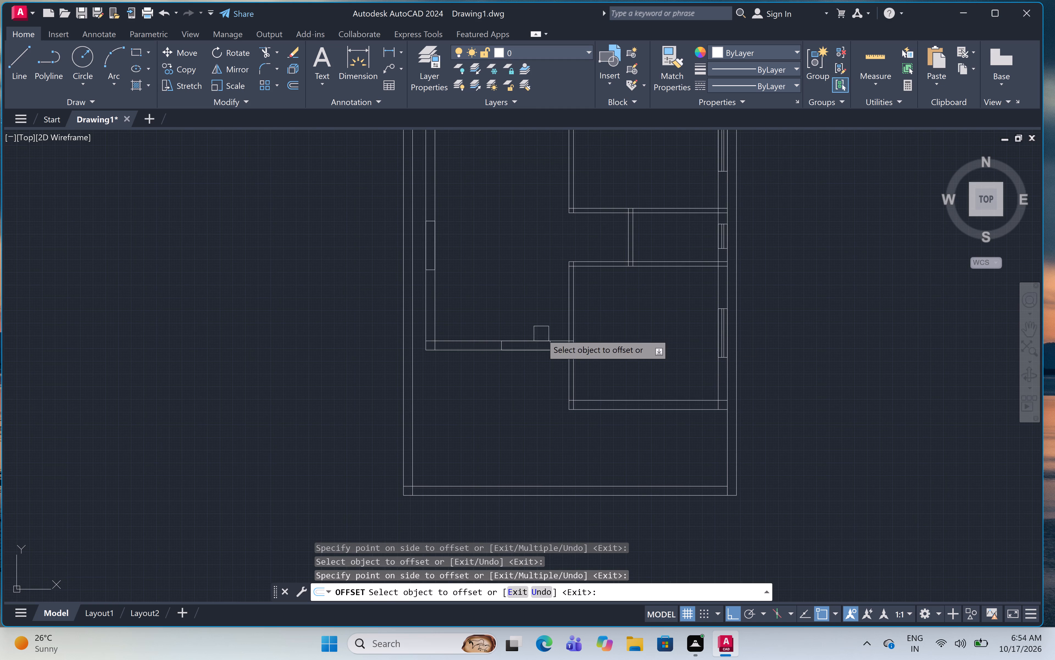
{"action": "scroll", "coordinate": [498, 337], "scroll_direction": "up", "scroll_amount": 3}
{"action": "scroll", "coordinate": [575, 328], "scroll_direction": "up", "scroll_amount": 2}
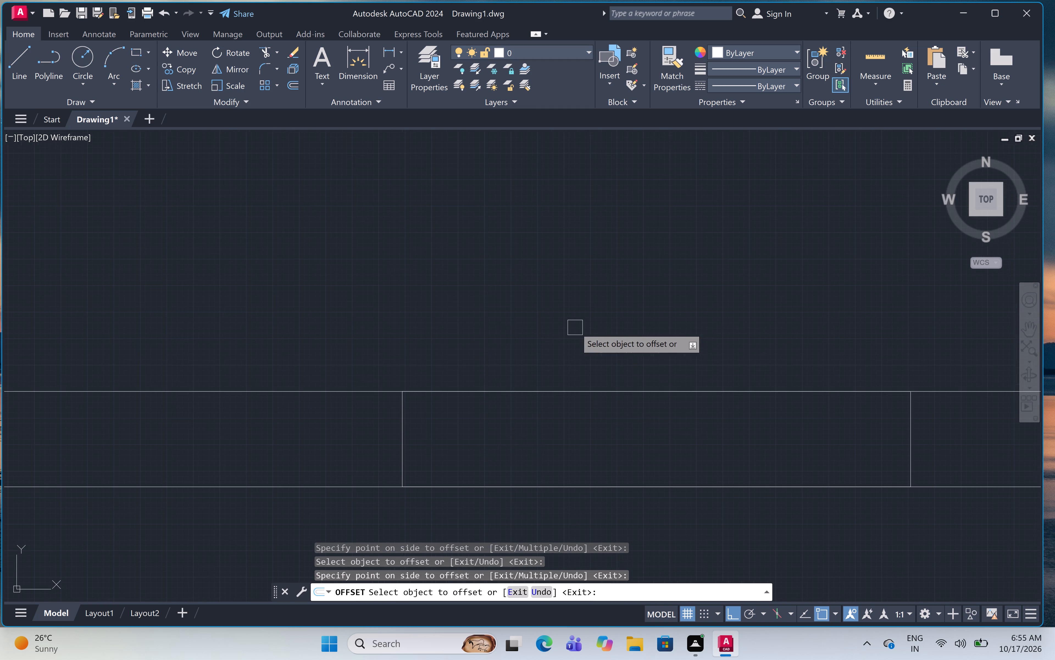
{"action": "left_click", "coordinate": [602, 486]}
{"action": "left_click", "coordinate": [606, 370]}
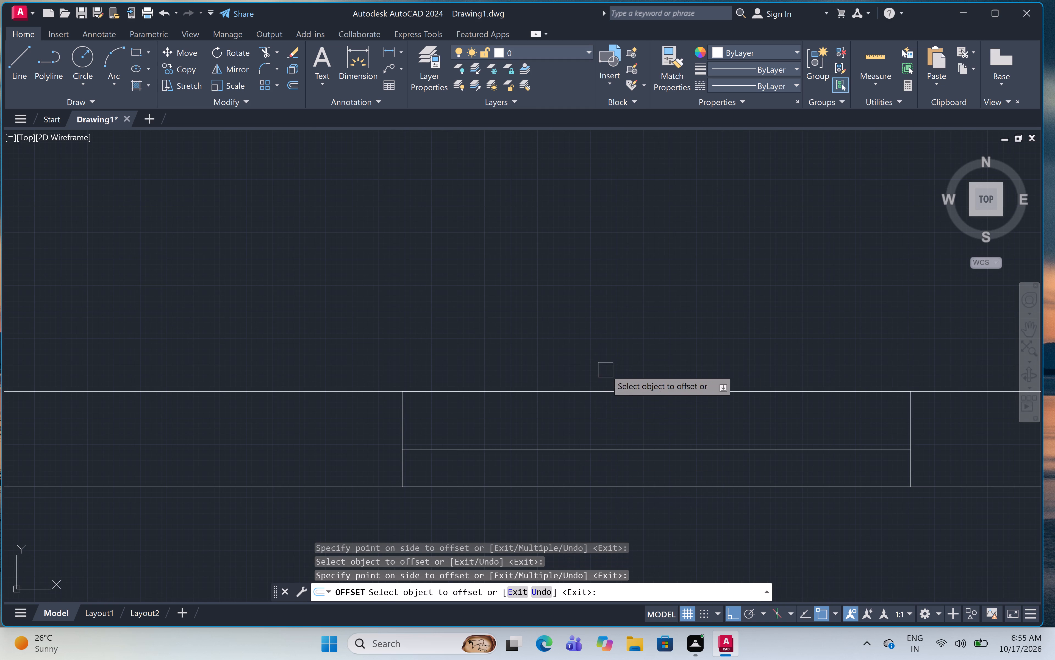
{"action": "left_click", "coordinate": [613, 391]}
{"action": "left_click", "coordinate": [615, 474]}
Offset both long edges of the window in the large left-hand room's left wall inward by 3.5".
{"action": "scroll", "coordinate": [678, 304], "scroll_direction": "down", "scroll_amount": 5}
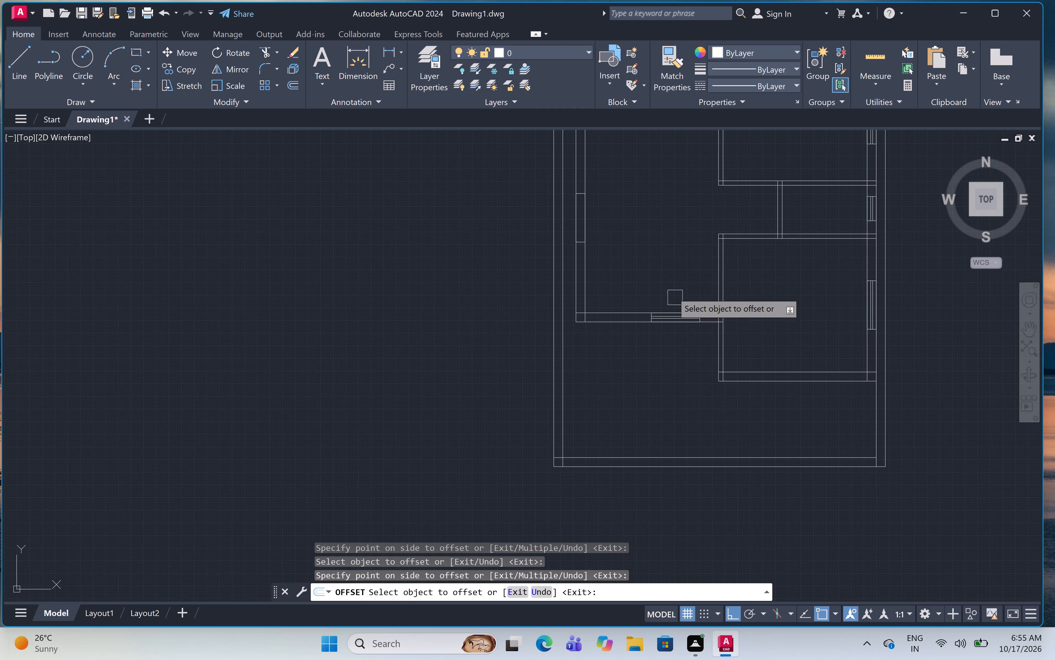
{"action": "scroll", "coordinate": [576, 191], "scroll_direction": "up", "scroll_amount": 4}
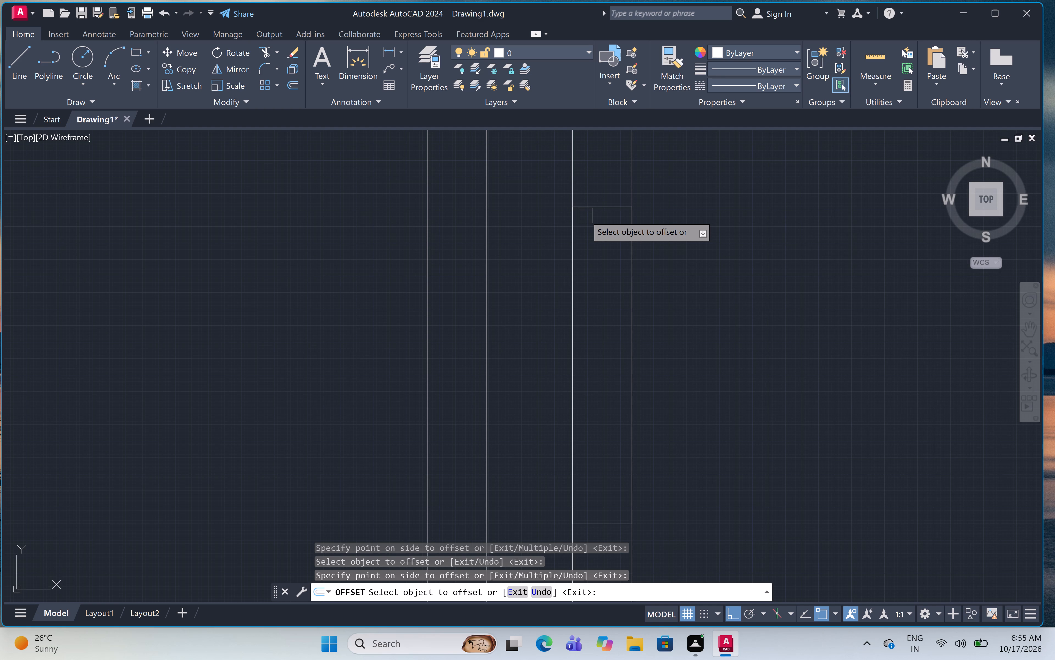
{"action": "scroll", "coordinate": [585, 216], "scroll_direction": "down", "scroll_amount": 4}
{"action": "scroll", "coordinate": [588, 233], "scroll_direction": "up", "scroll_amount": 2}
{"action": "left_click", "coordinate": [593, 246]}
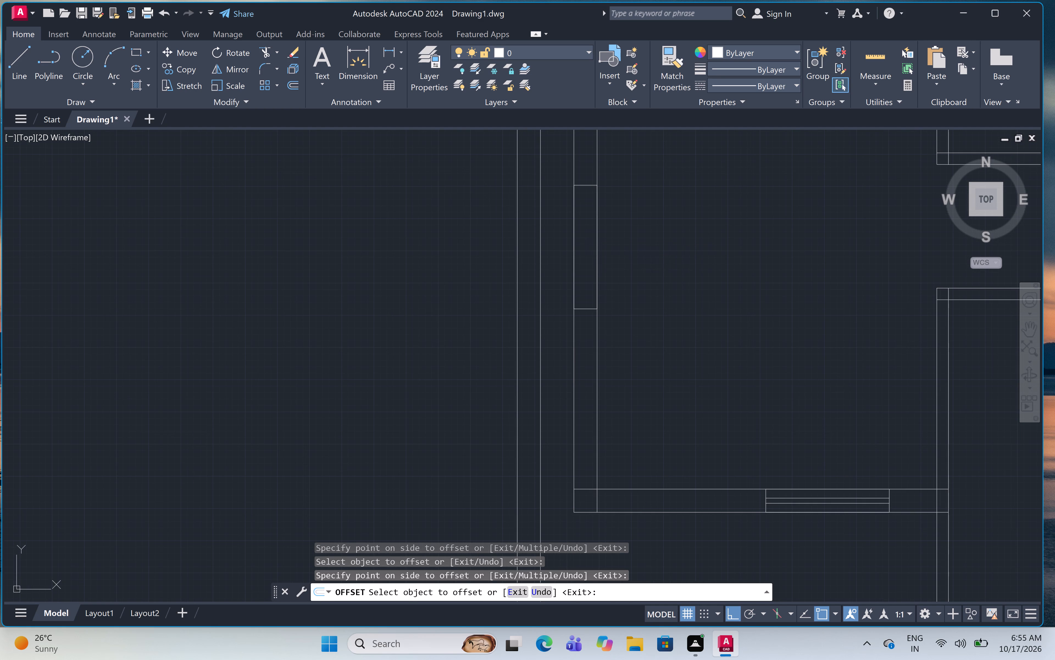
{"action": "left_click", "coordinate": [576, 249]}
{"action": "left_click", "coordinate": [576, 249]}
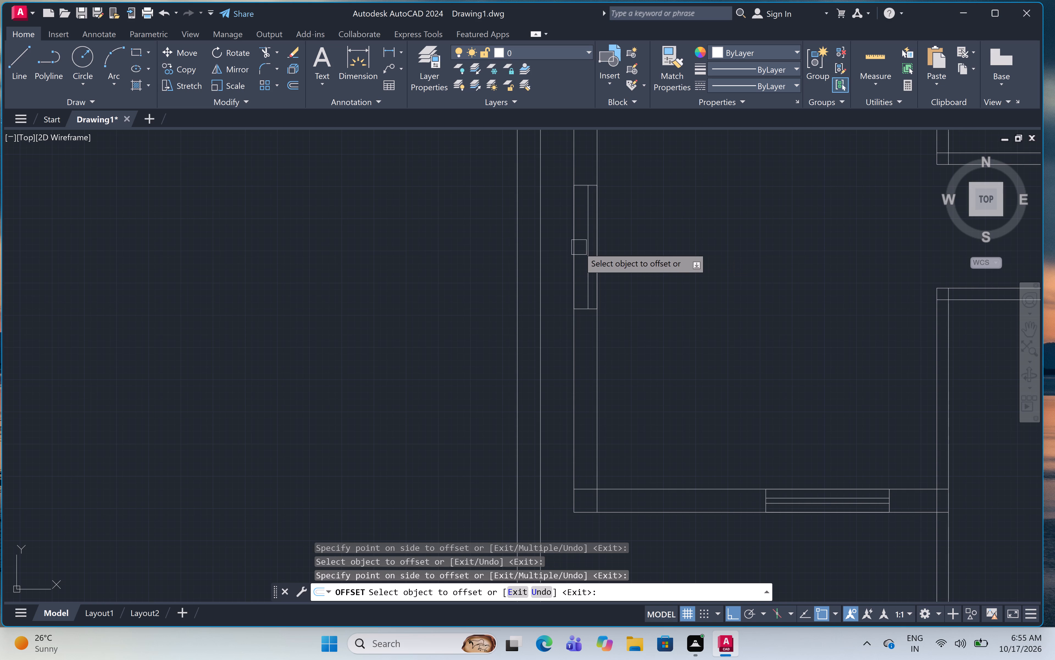
{"action": "left_click", "coordinate": [576, 247]}
{"action": "left_click", "coordinate": [584, 257]}
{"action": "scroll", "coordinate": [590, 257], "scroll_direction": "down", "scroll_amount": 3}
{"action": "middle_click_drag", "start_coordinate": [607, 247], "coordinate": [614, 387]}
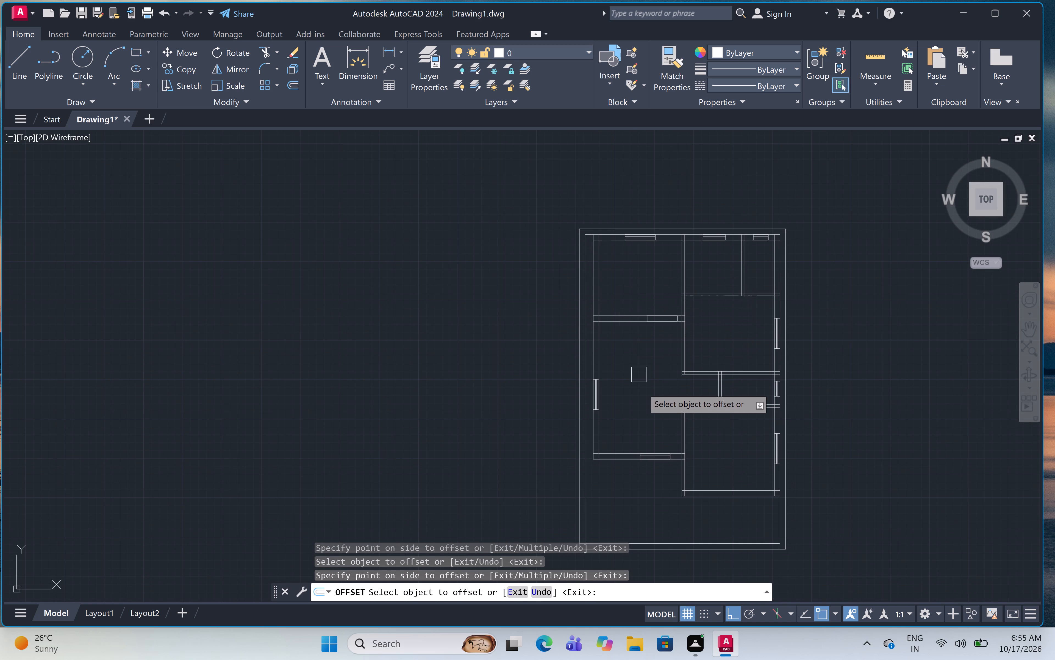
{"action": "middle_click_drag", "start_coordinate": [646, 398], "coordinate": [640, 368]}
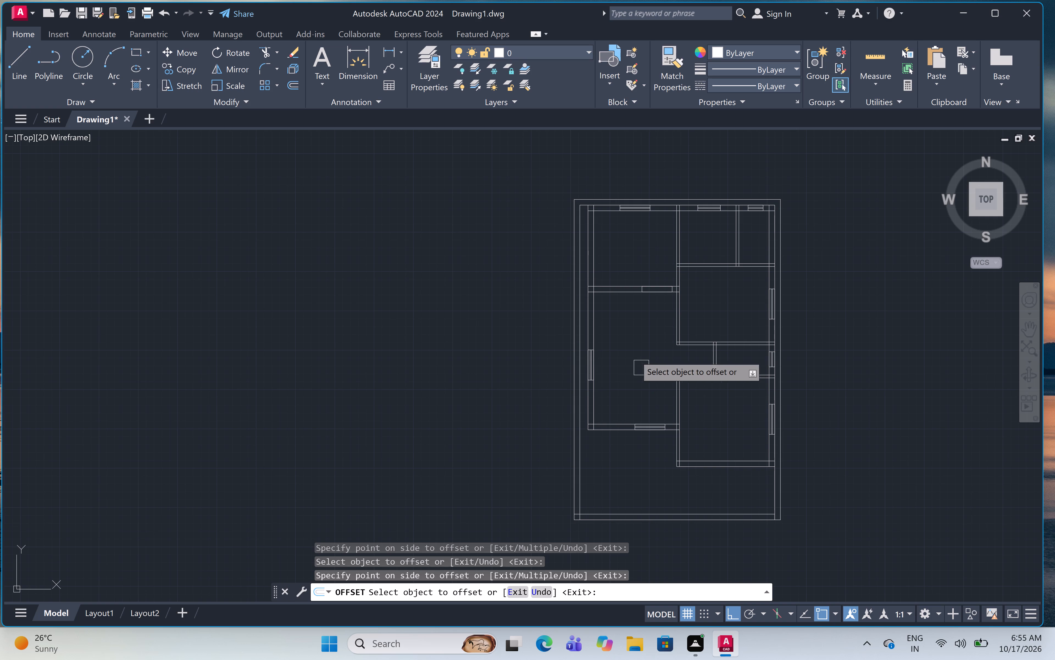
Create a new layer with colour 201 in the Layer Properties Manager, leaving its default name.
{"action": "key", "text": "Escape"}
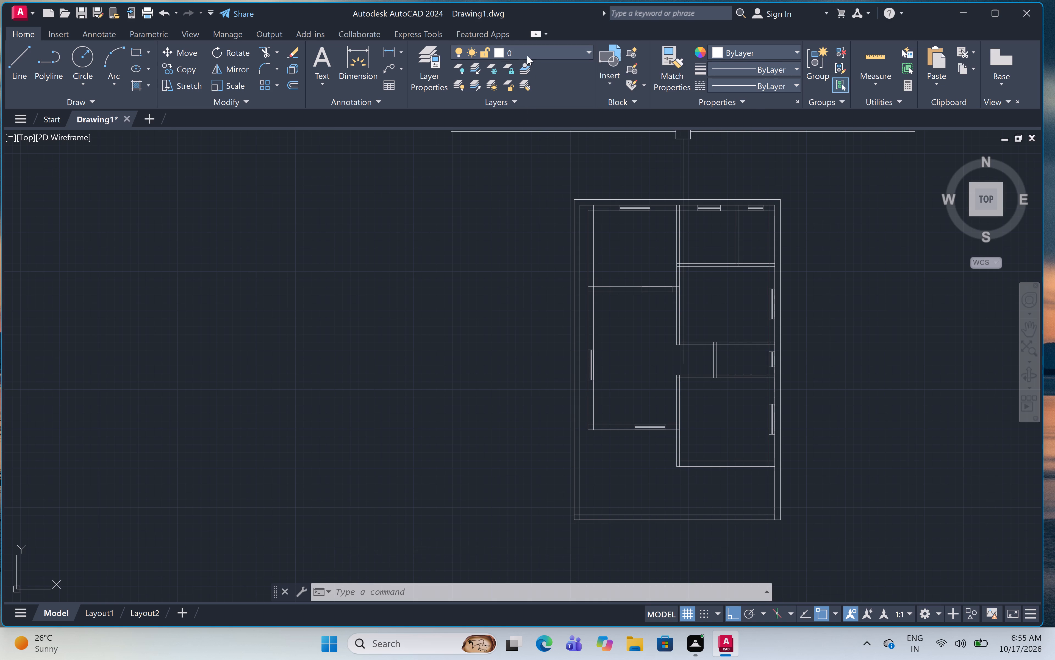
{"action": "left_click", "coordinate": [431, 78]}
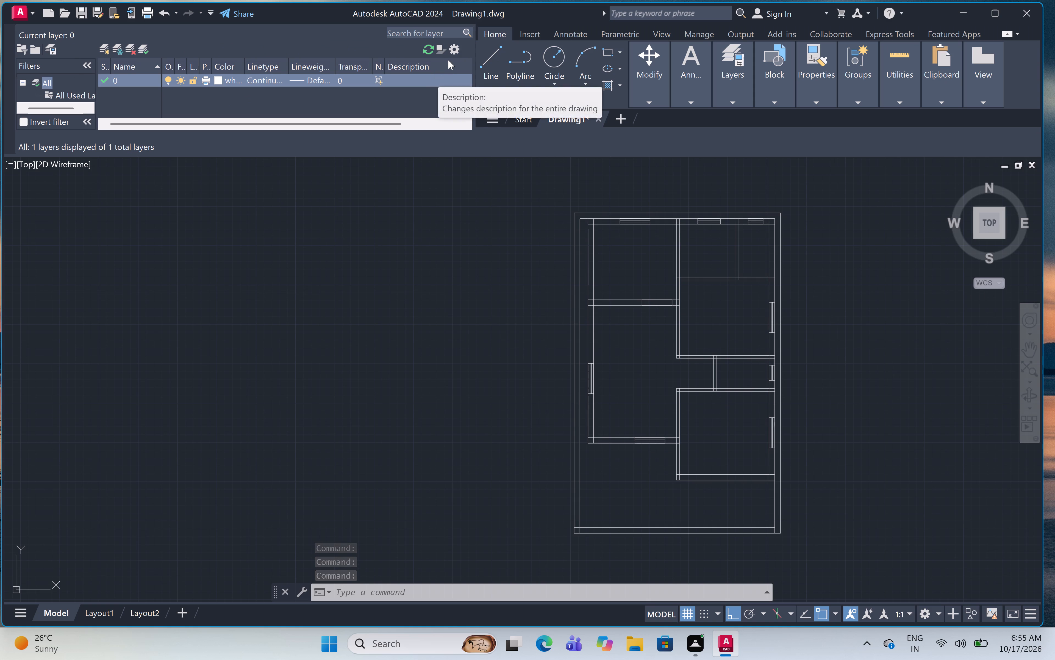
{"action": "scroll", "coordinate": [649, 265], "scroll_direction": "up", "scroll_amount": 2}
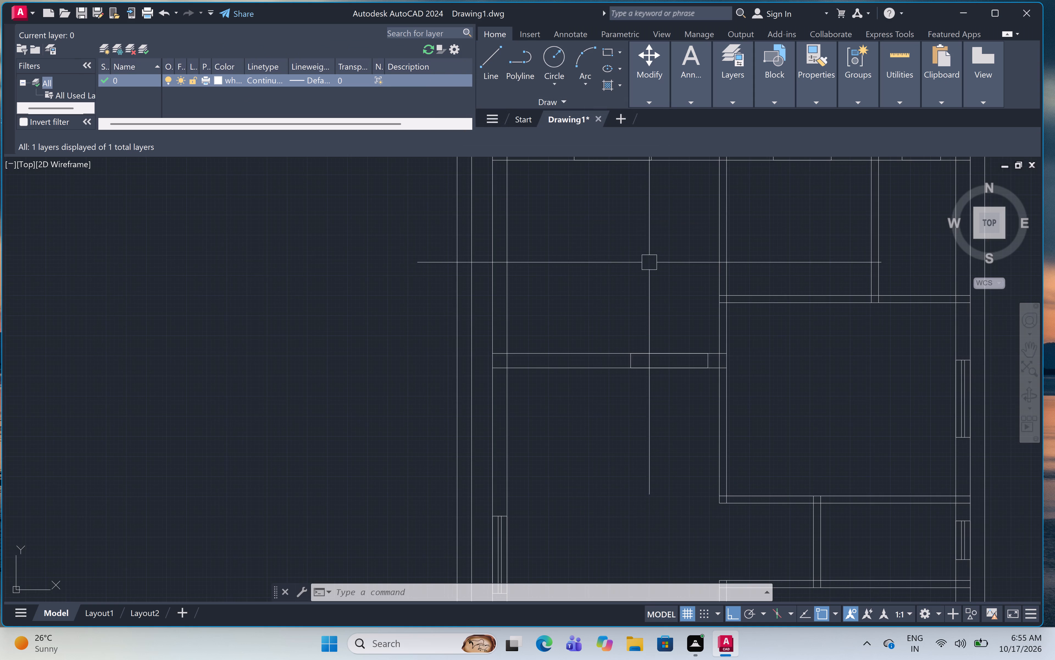
{"action": "middle_click_drag", "start_coordinate": [642, 260], "coordinate": [537, 277]}
{"action": "scroll", "coordinate": [537, 271], "scroll_direction": "down", "scroll_amount": 1}
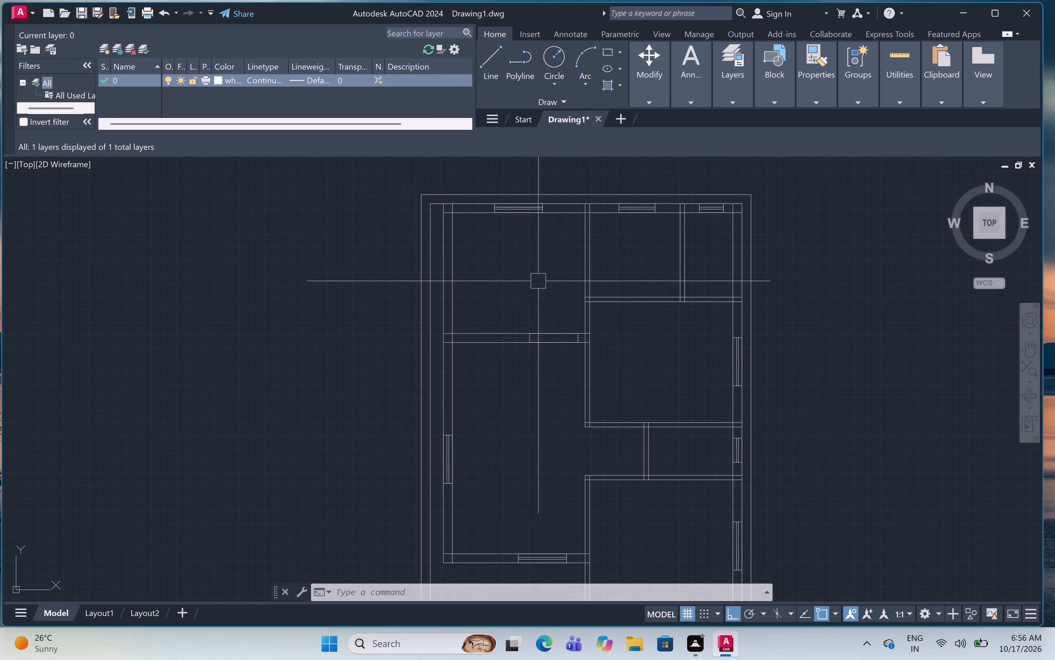
{"action": "right_click", "coordinate": [327, 89]}
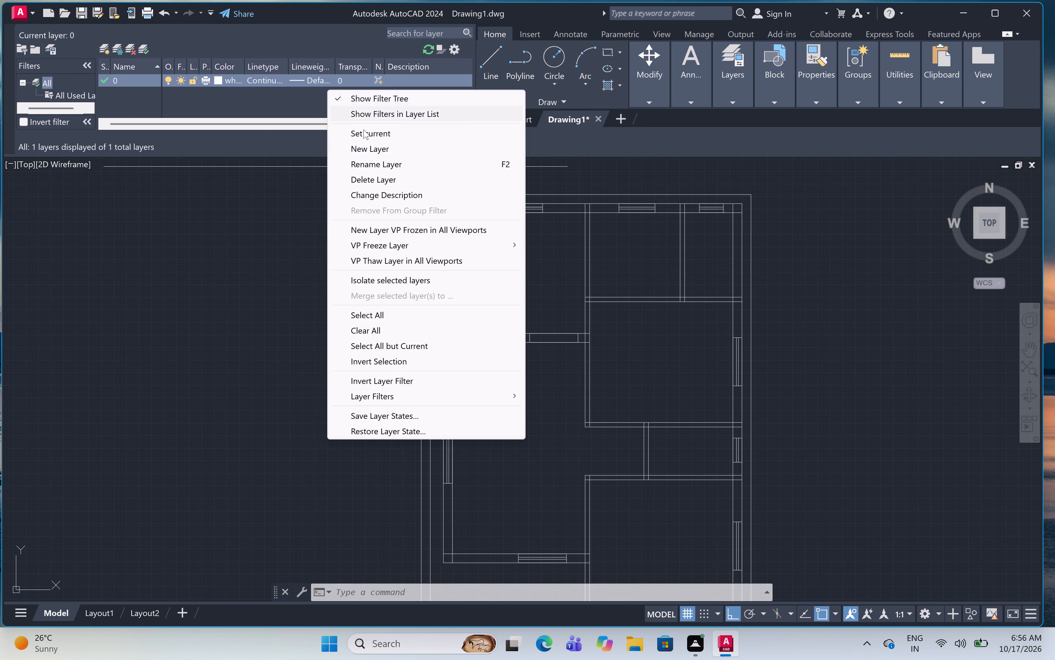
{"action": "left_click", "coordinate": [386, 150]}
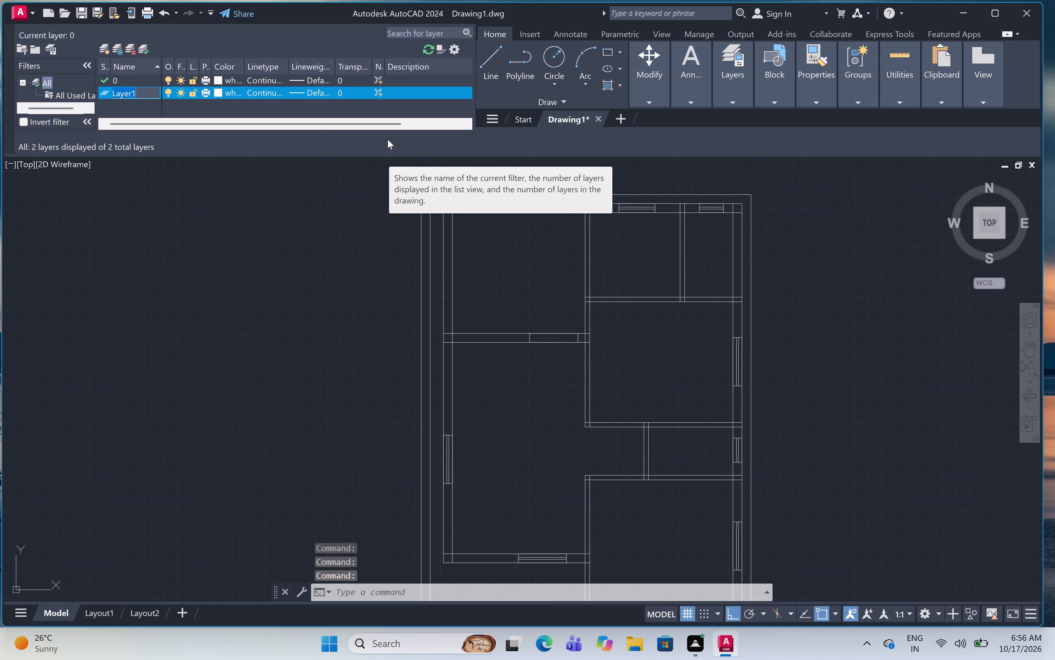
{"action": "left_click", "coordinate": [216, 89]}
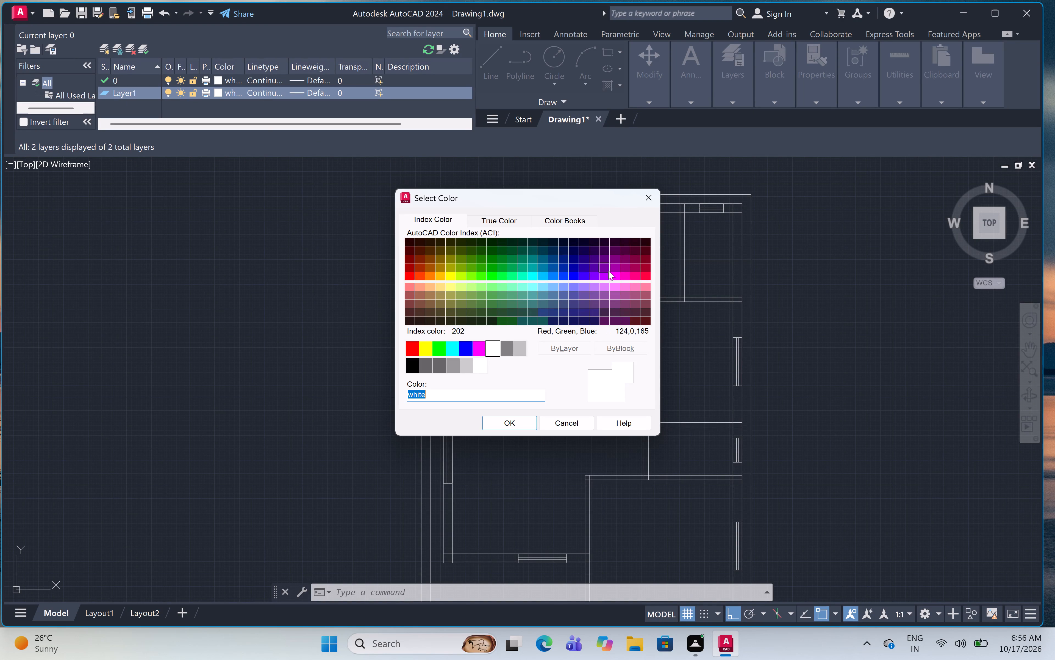
{"action": "left_click", "coordinate": [604, 287]}
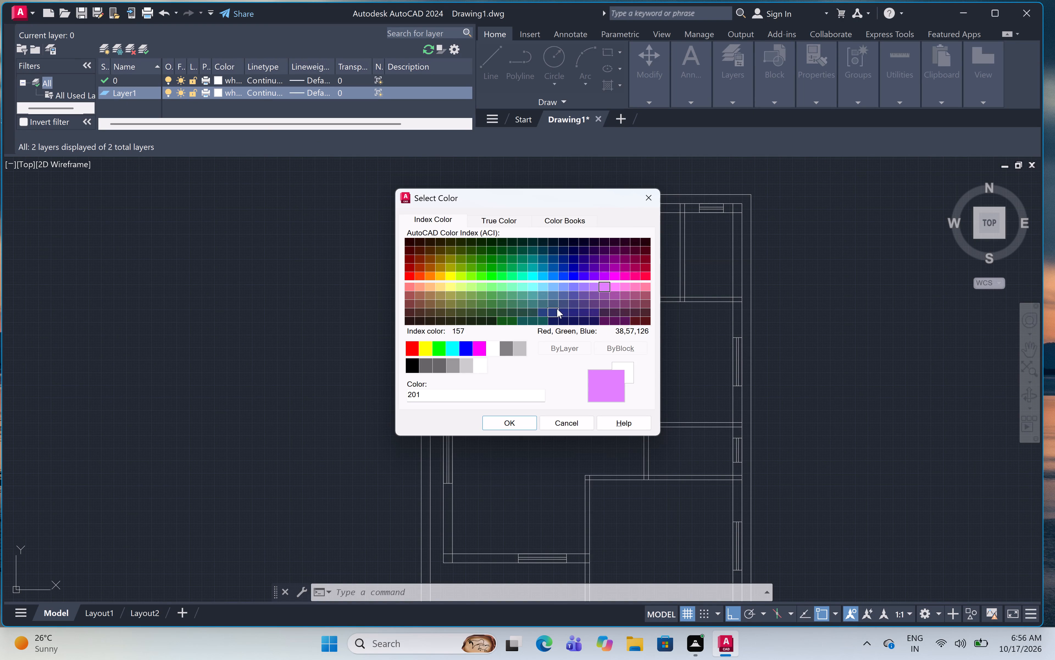
{"action": "left_click", "coordinate": [499, 427]}
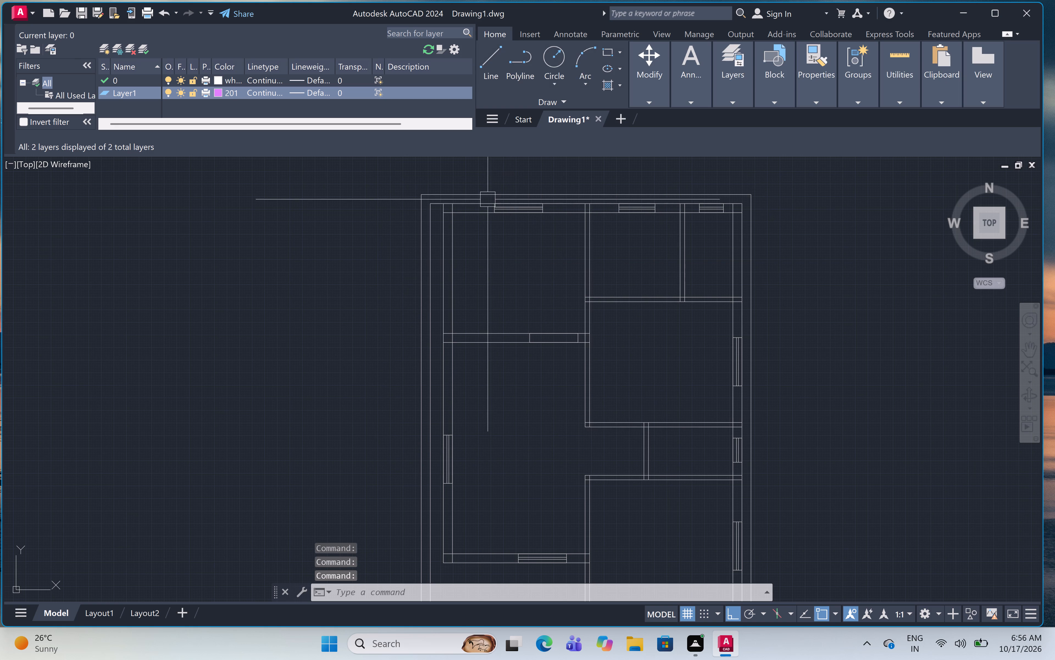
{"action": "left_click", "coordinate": [9, 28]}
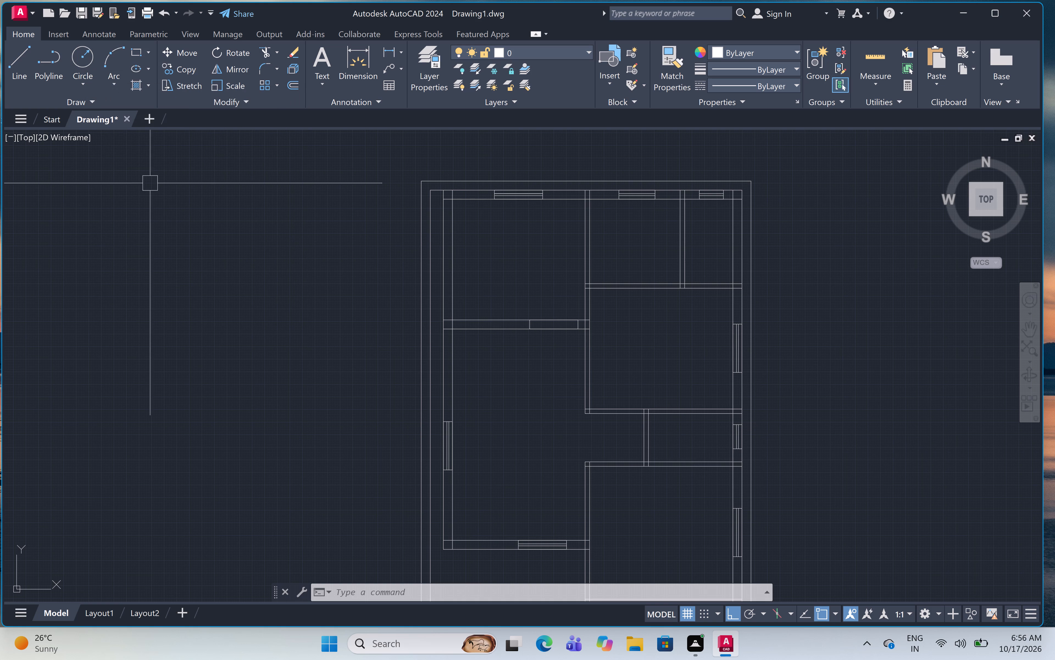
Select the two inner glass lines of the window in the upper-left room's top wall.
{"action": "scroll", "coordinate": [522, 186], "scroll_direction": "up", "scroll_amount": 1}
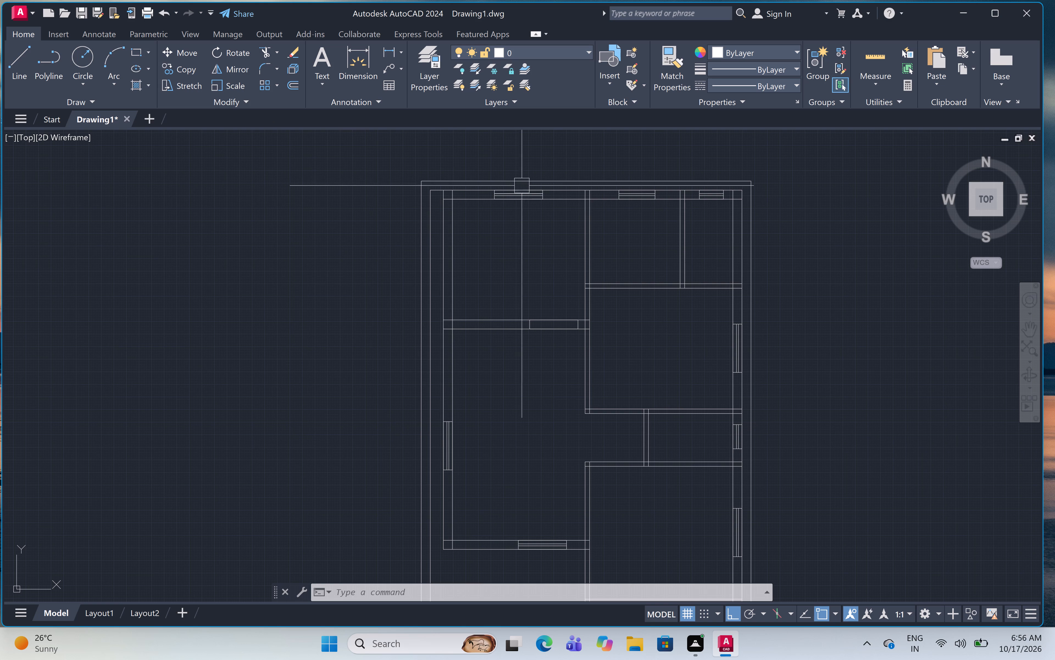
{"action": "scroll", "coordinate": [522, 186], "scroll_direction": "up", "scroll_amount": 4}
{"action": "scroll", "coordinate": [505, 226], "scroll_direction": "up", "scroll_amount": 1}
{"action": "left_click", "coordinate": [509, 231]}
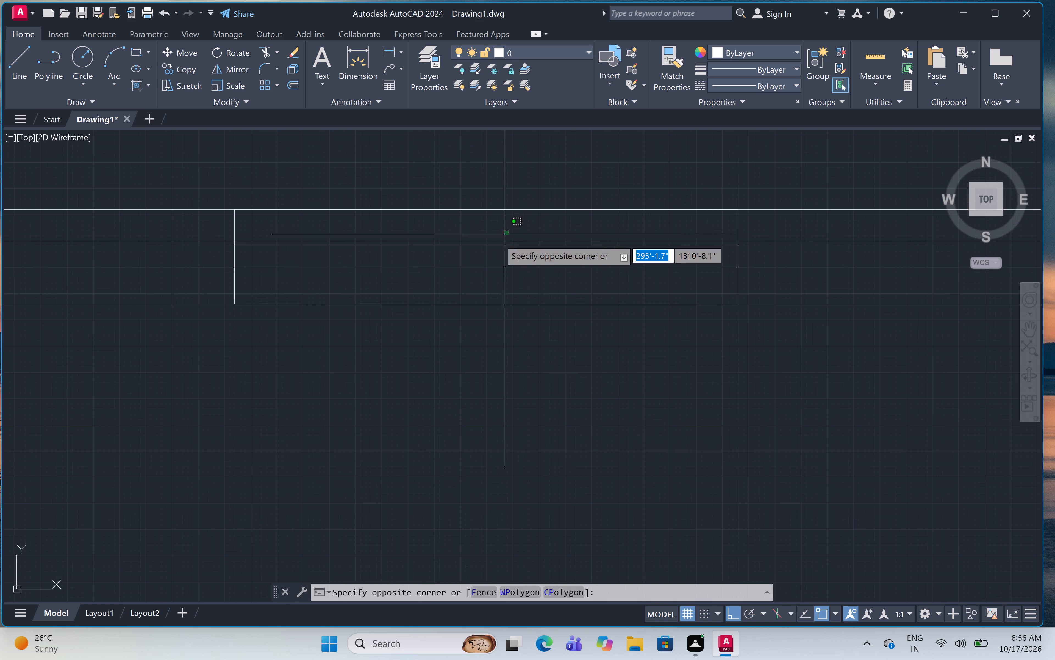
{"action": "left_click", "coordinate": [448, 287]}
{"action": "scroll", "coordinate": [423, 240], "scroll_direction": "down", "scroll_amount": 6}
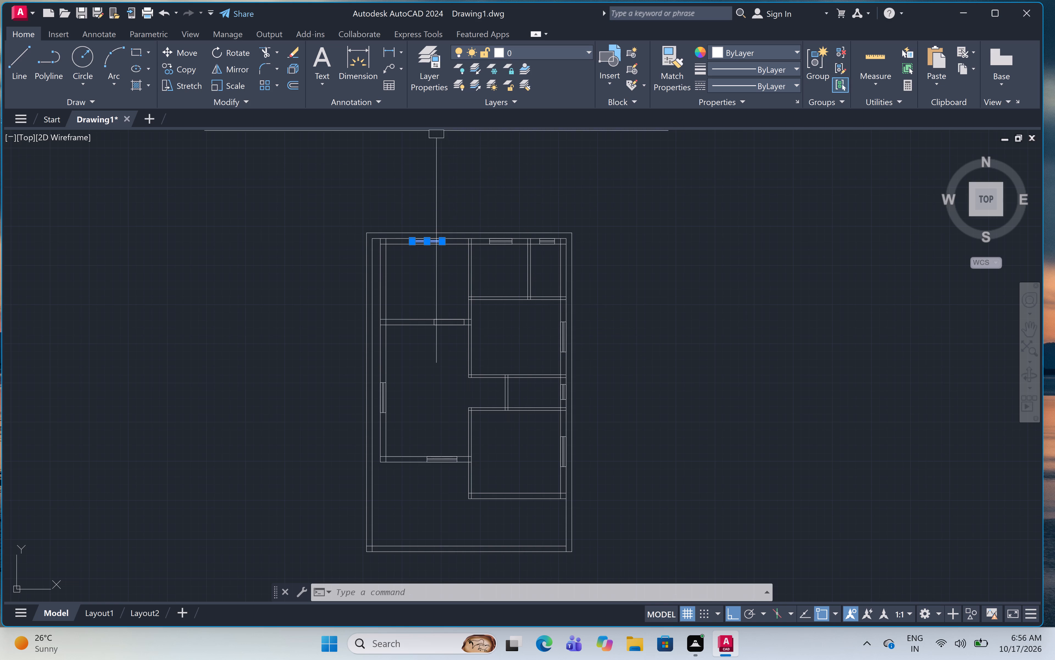
Add the inner glass lines of the other two windows in the plan's top wall to the selection.
{"action": "scroll", "coordinate": [506, 237], "scroll_direction": "up", "scroll_amount": 5}
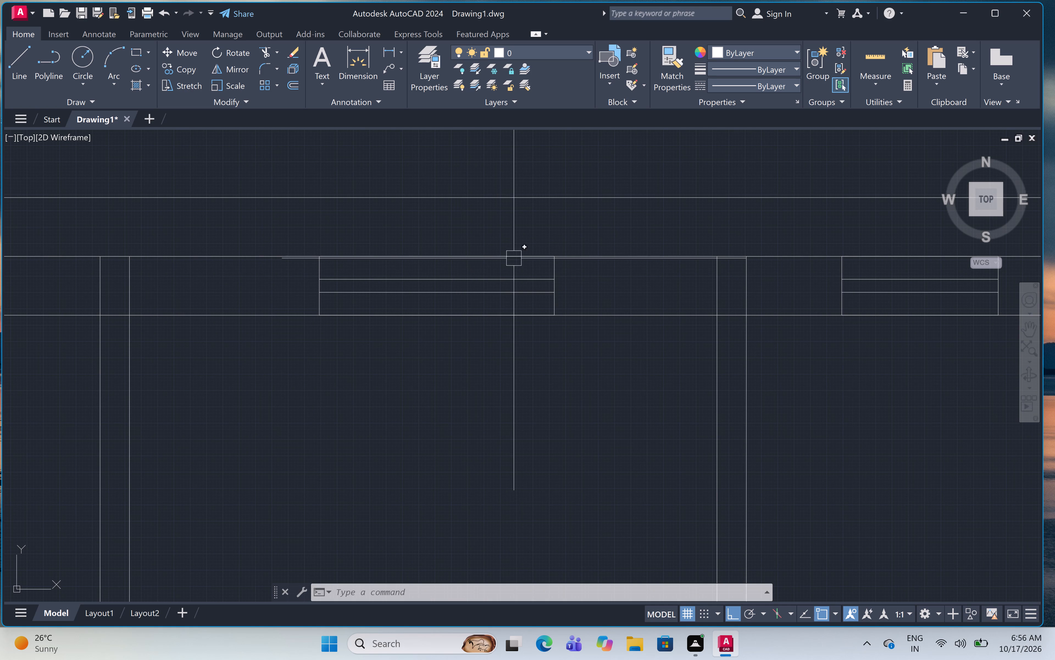
{"action": "scroll", "coordinate": [498, 263], "scroll_direction": "up", "scroll_amount": 1}
{"action": "left_click", "coordinate": [496, 271]}
{"action": "left_click", "coordinate": [443, 306]}
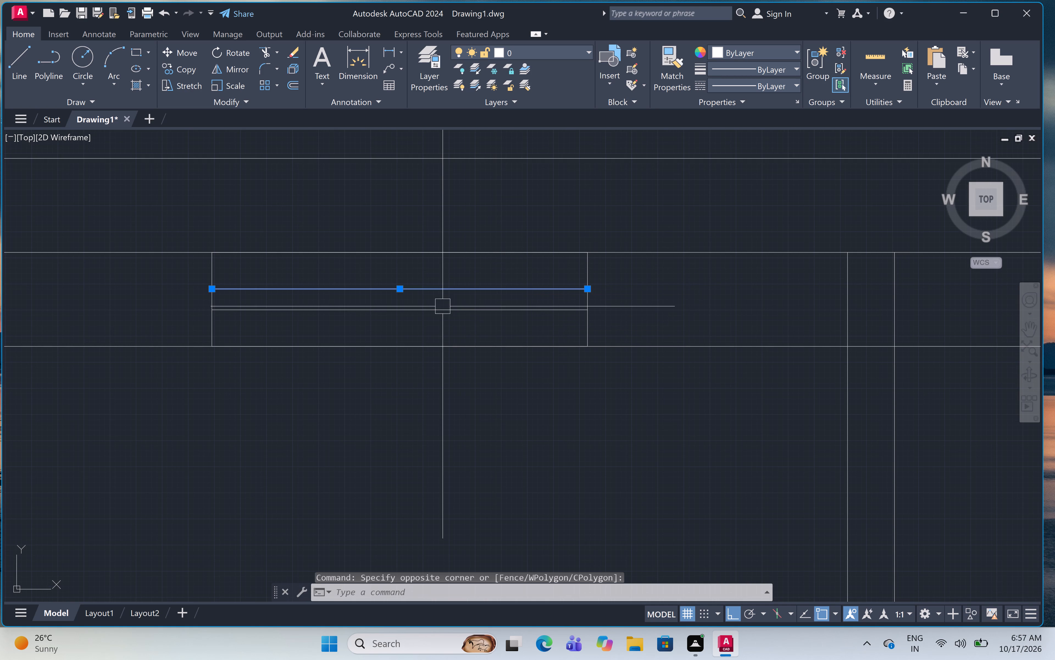
{"action": "left_click", "coordinate": [478, 279]}
{"action": "left_click", "coordinate": [426, 318]}
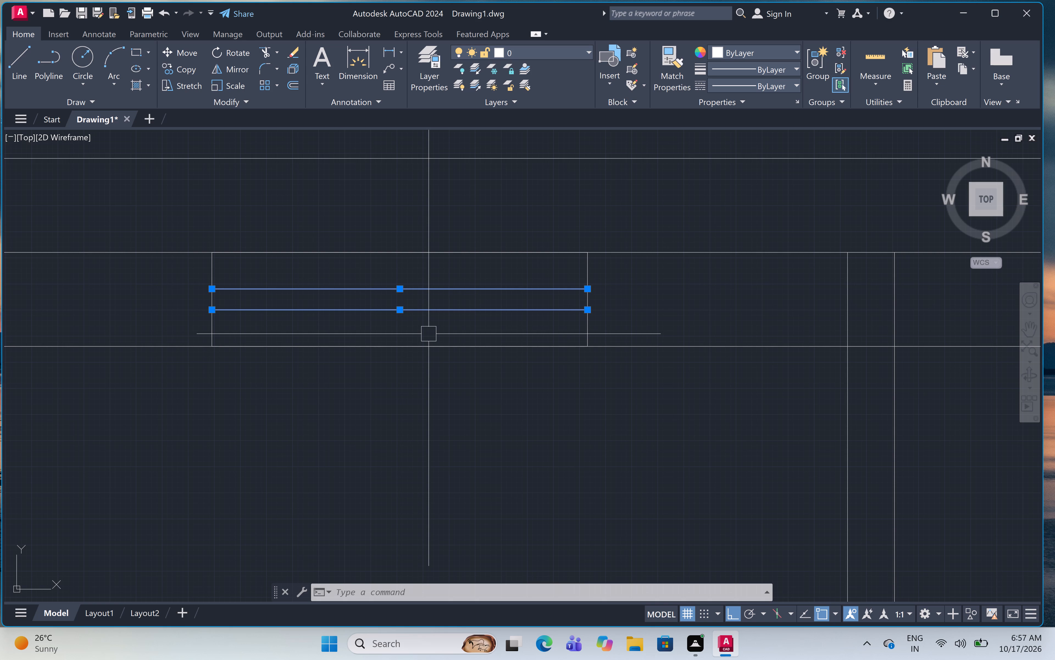
{"action": "scroll", "coordinate": [361, 332], "scroll_direction": "down", "scroll_amount": 4}
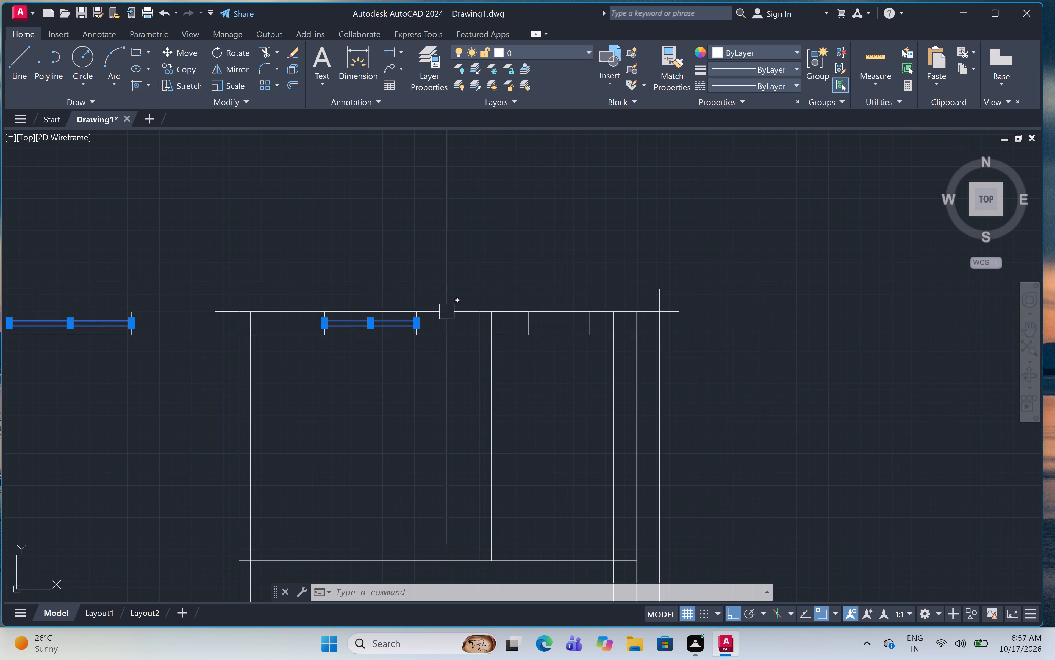
{"action": "scroll", "coordinate": [560, 320], "scroll_direction": "up", "scroll_amount": 3}
{"action": "left_click", "coordinate": [565, 309]}
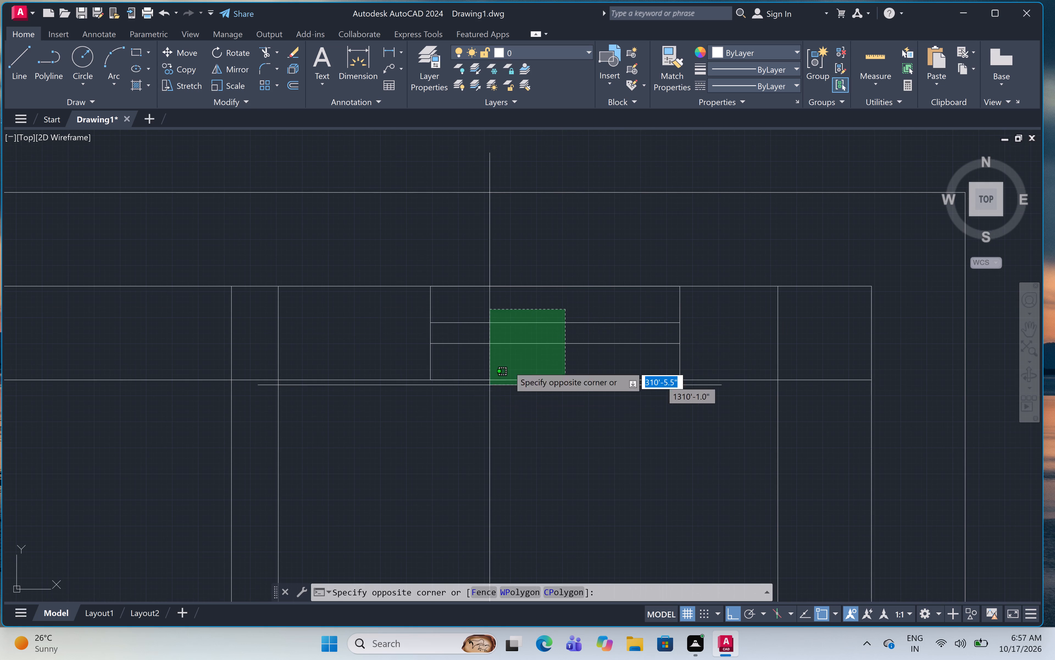
{"action": "left_click", "coordinate": [510, 364]}
{"action": "scroll", "coordinate": [554, 277], "scroll_direction": "down", "scroll_amount": 3}
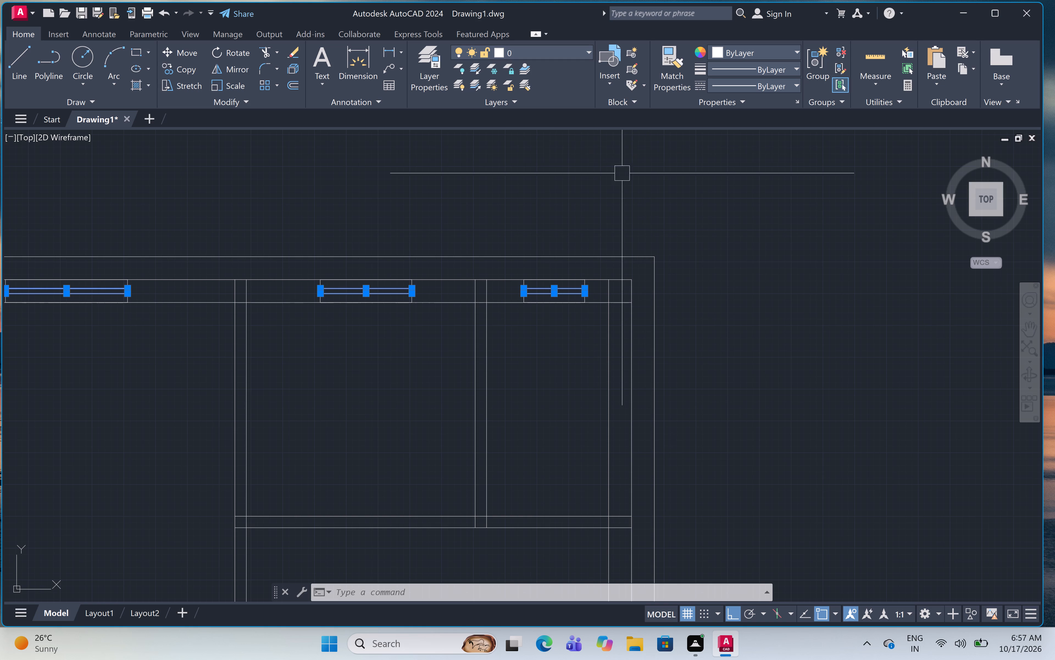
Add both inner glass lines of the right-wall window in the middle right-hand room to the selection.
{"action": "scroll", "coordinate": [585, 224], "scroll_direction": "down", "scroll_amount": 4}
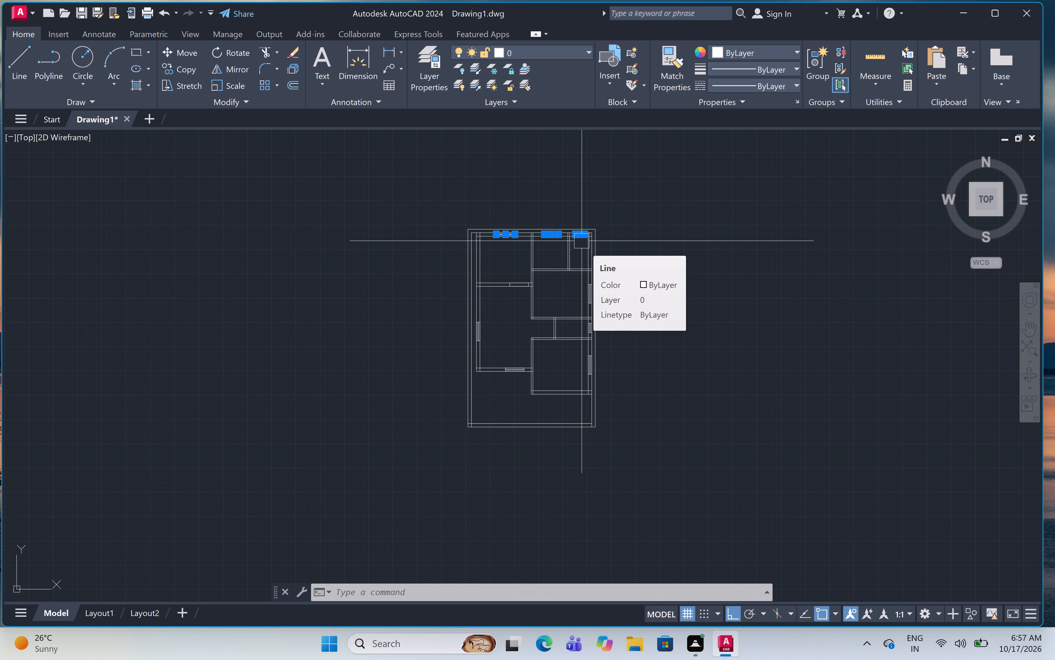
{"action": "scroll", "coordinate": [586, 214], "scroll_direction": "down", "scroll_amount": 2}
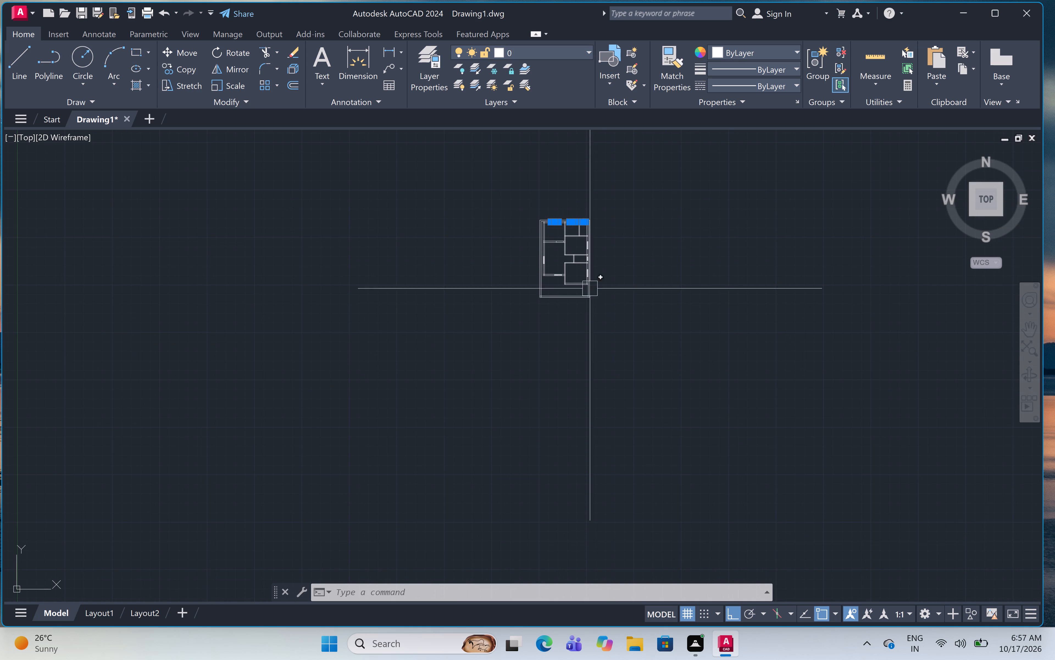
{"action": "scroll", "coordinate": [586, 243], "scroll_direction": "up", "scroll_amount": 10}
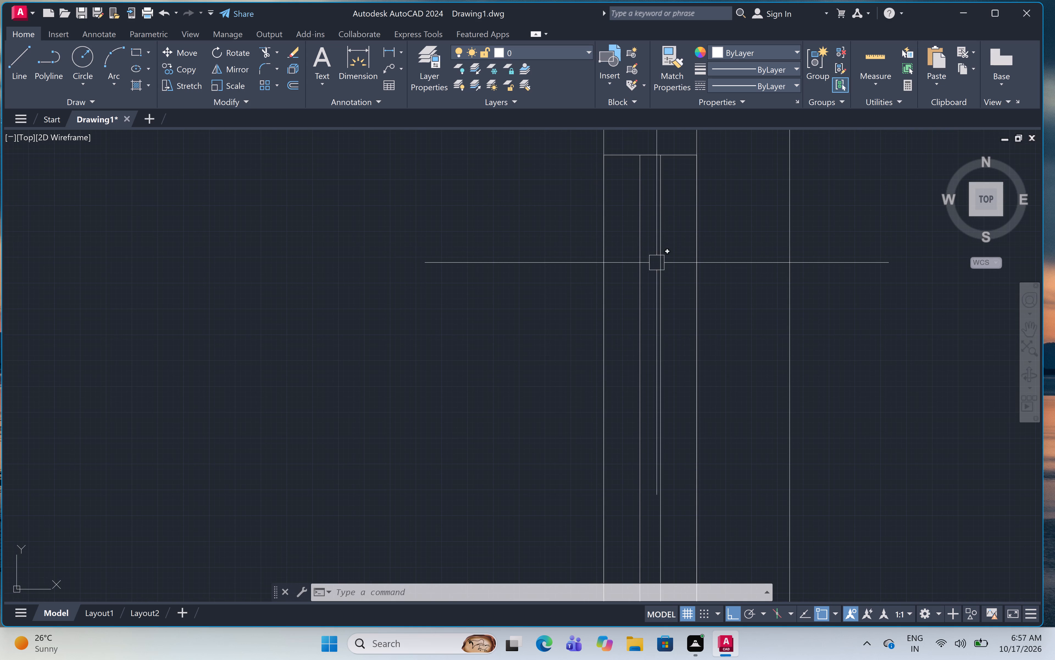
{"action": "left_click", "coordinate": [668, 255]}
{"action": "left_click", "coordinate": [642, 260]}
{"action": "scroll", "coordinate": [648, 253], "scroll_direction": "down", "scroll_amount": 2}
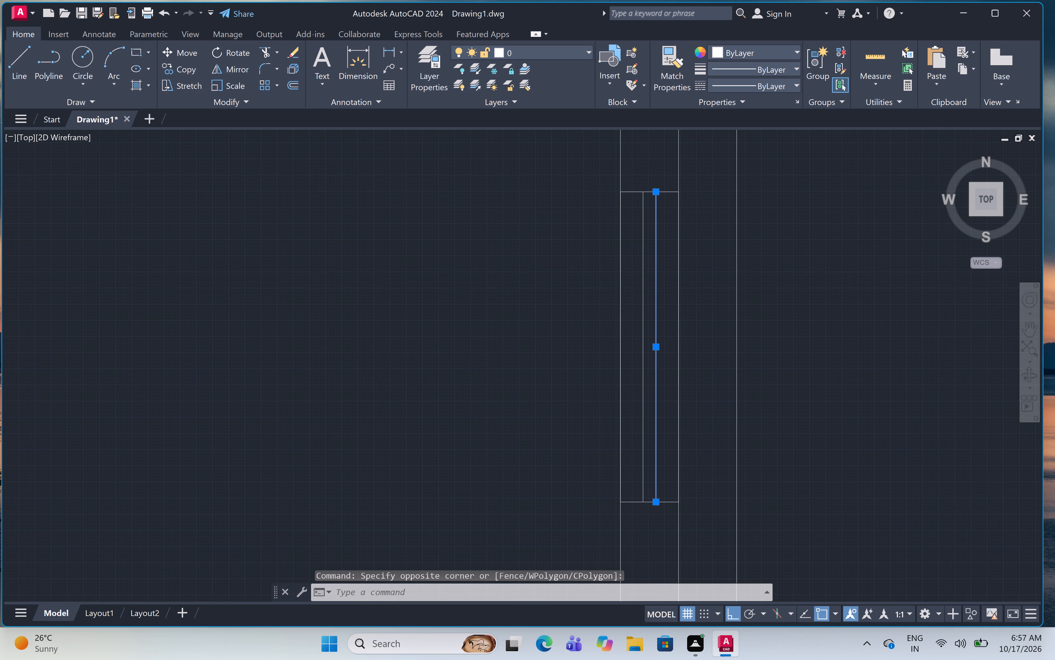
{"action": "scroll", "coordinate": [648, 253], "scroll_direction": "up", "scroll_amount": 1}
{"action": "left_click", "coordinate": [669, 243]}
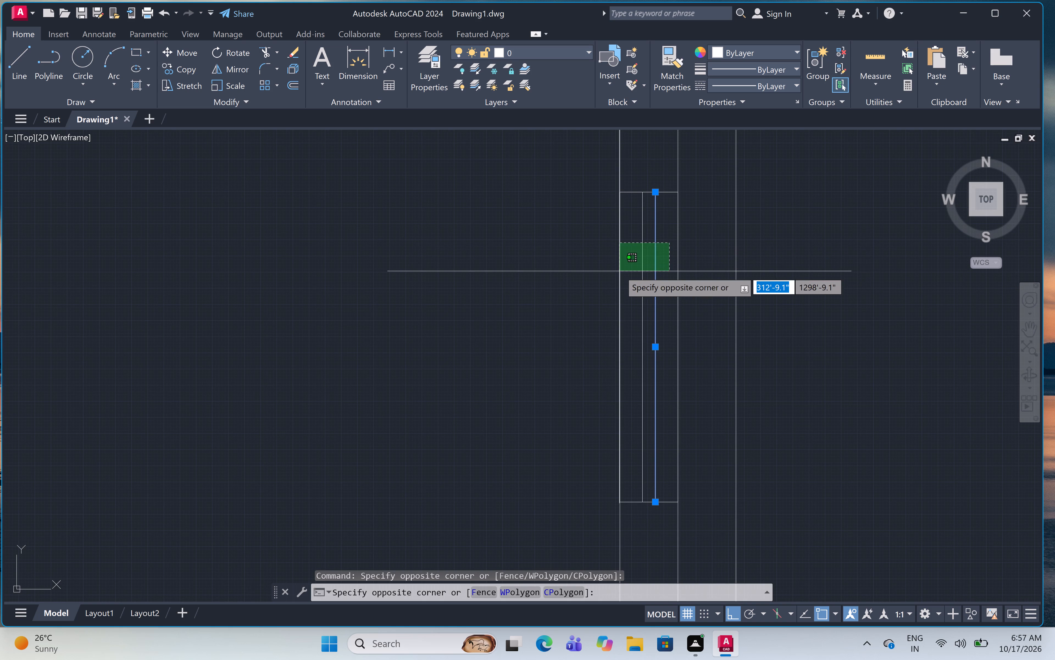
{"action": "left_click", "coordinate": [634, 274]}
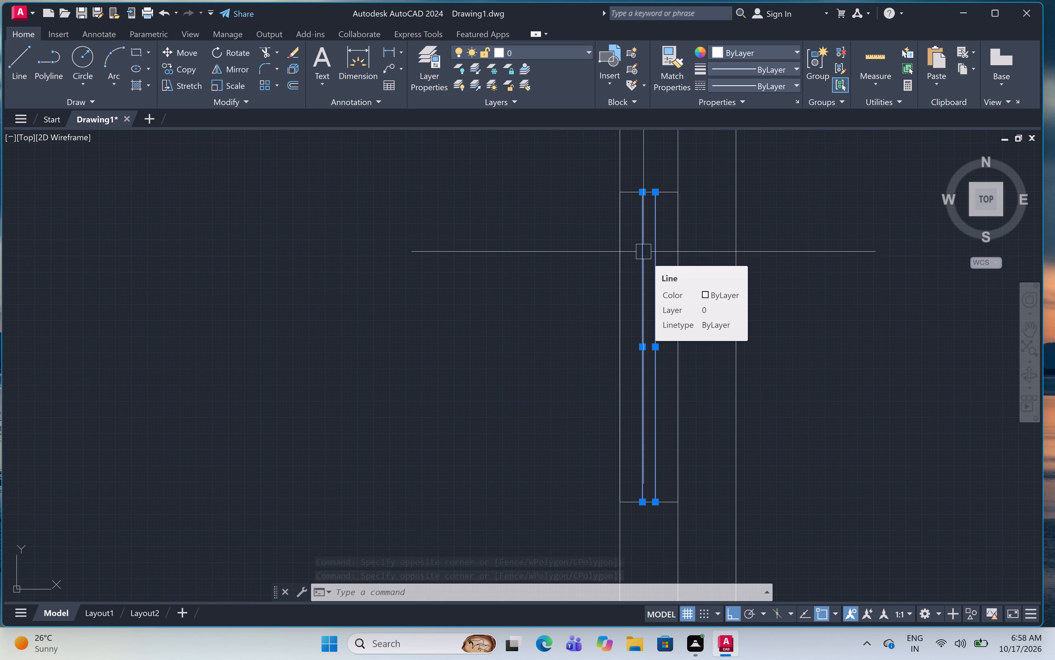
Add both inner glass lines of the short window in the small right-hand room's right wall to the selection.
{"action": "scroll", "coordinate": [649, 318], "scroll_direction": "up", "scroll_amount": 4}
{"action": "scroll", "coordinate": [649, 315], "scroll_direction": "down", "scroll_amount": 3}
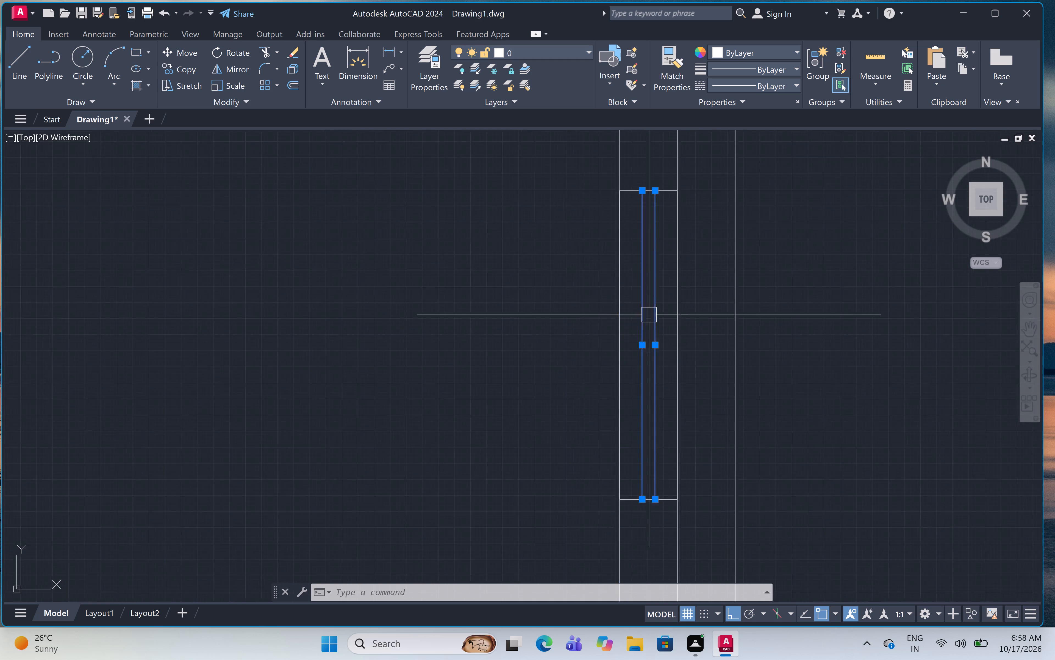
{"action": "scroll", "coordinate": [649, 315], "scroll_direction": "down", "scroll_amount": 6}
{"action": "scroll", "coordinate": [649, 406], "scroll_direction": "up", "scroll_amount": 5}
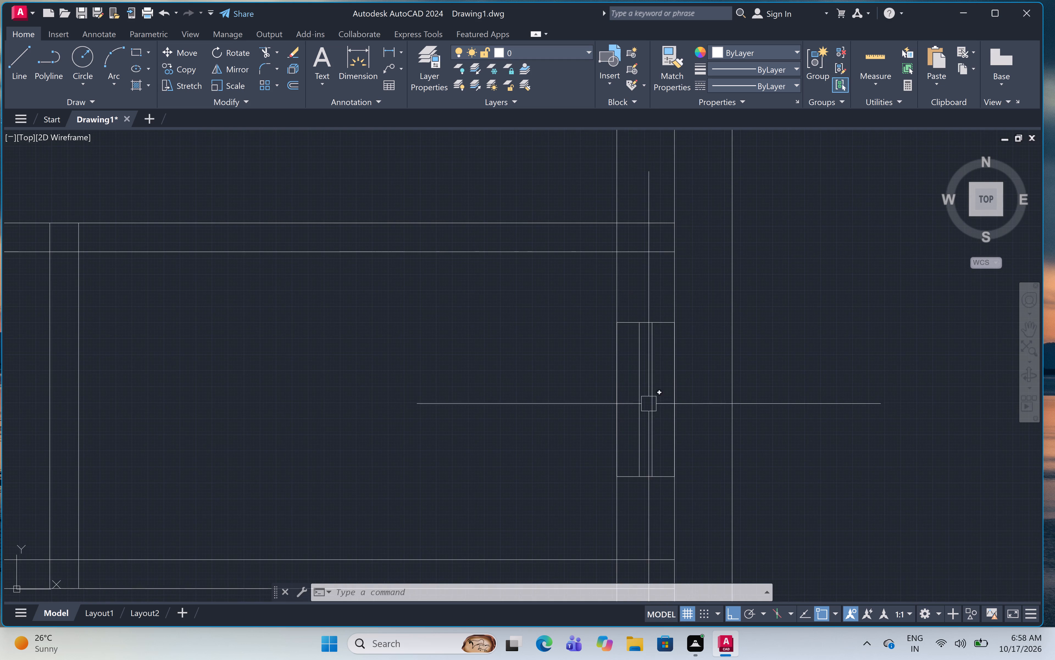
{"action": "scroll", "coordinate": [665, 388], "scroll_direction": "up", "scroll_amount": 2}
{"action": "left_click", "coordinate": [665, 386]}
{"action": "left_click", "coordinate": [590, 455]}
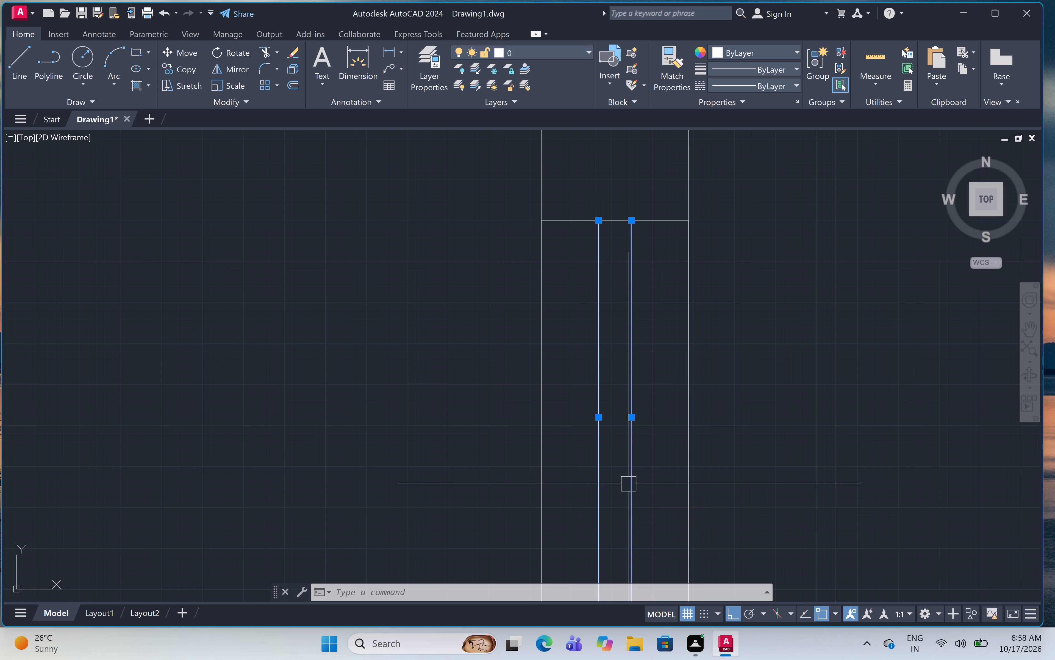
Add both inner glass lines of the right-wall window in the lowest right-hand room to the selection.
{"action": "scroll", "coordinate": [623, 473], "scroll_direction": "down", "scroll_amount": 4}
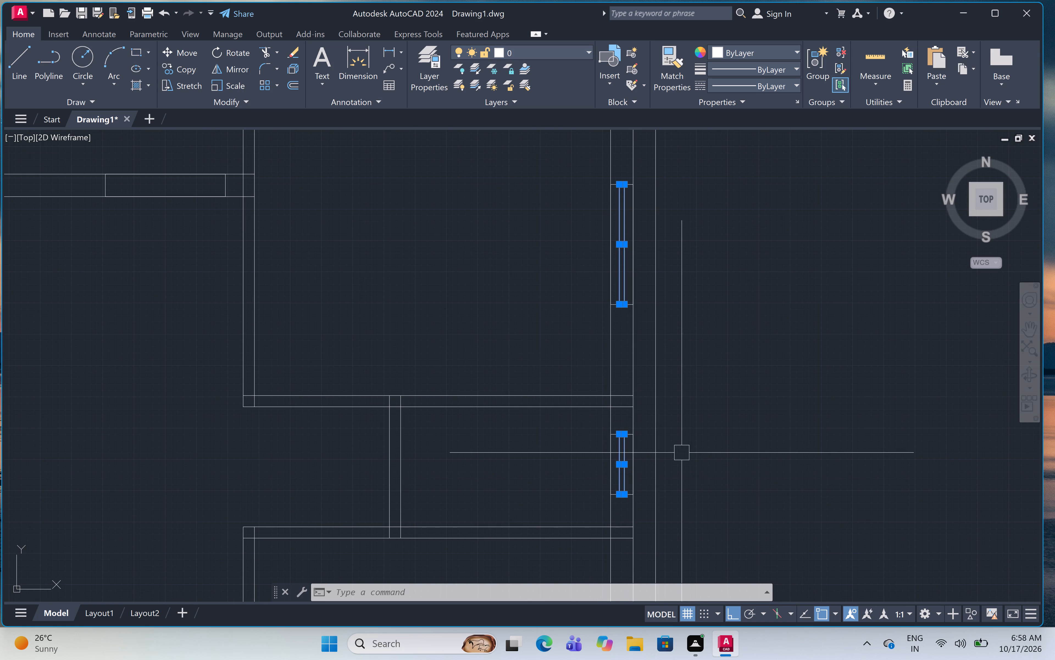
{"action": "middle_click_drag", "start_coordinate": [700, 447], "coordinate": [706, 369]}
{"action": "scroll", "coordinate": [700, 401], "scroll_direction": "down", "scroll_amount": 2}
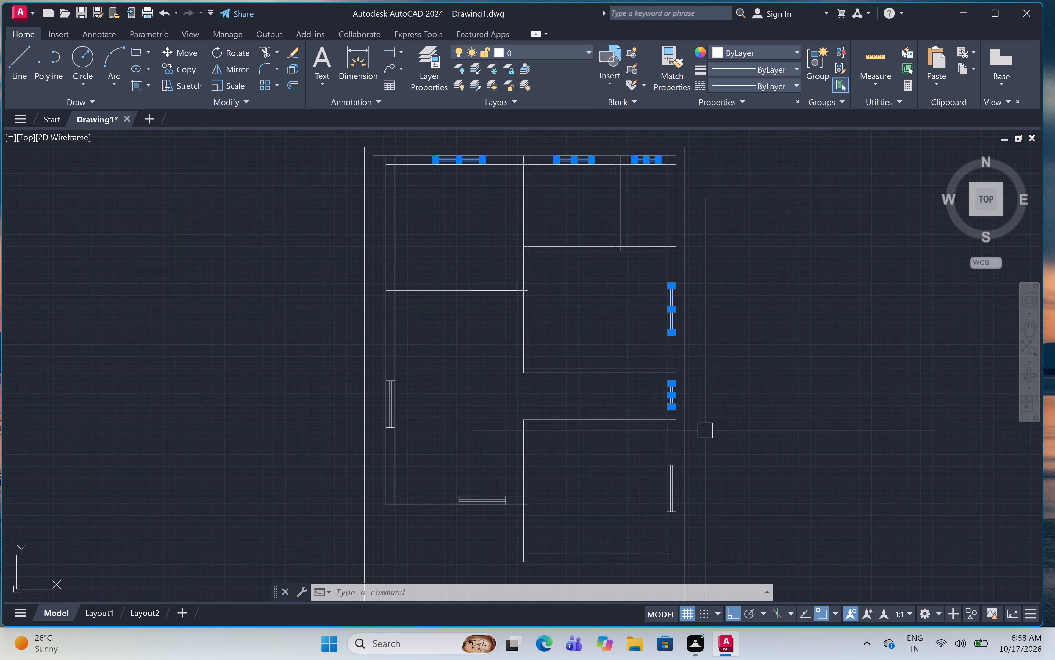
{"action": "middle_click_drag", "start_coordinate": [707, 511], "coordinate": [729, 398]}
{"action": "scroll", "coordinate": [728, 407], "scroll_direction": "up", "scroll_amount": 3}
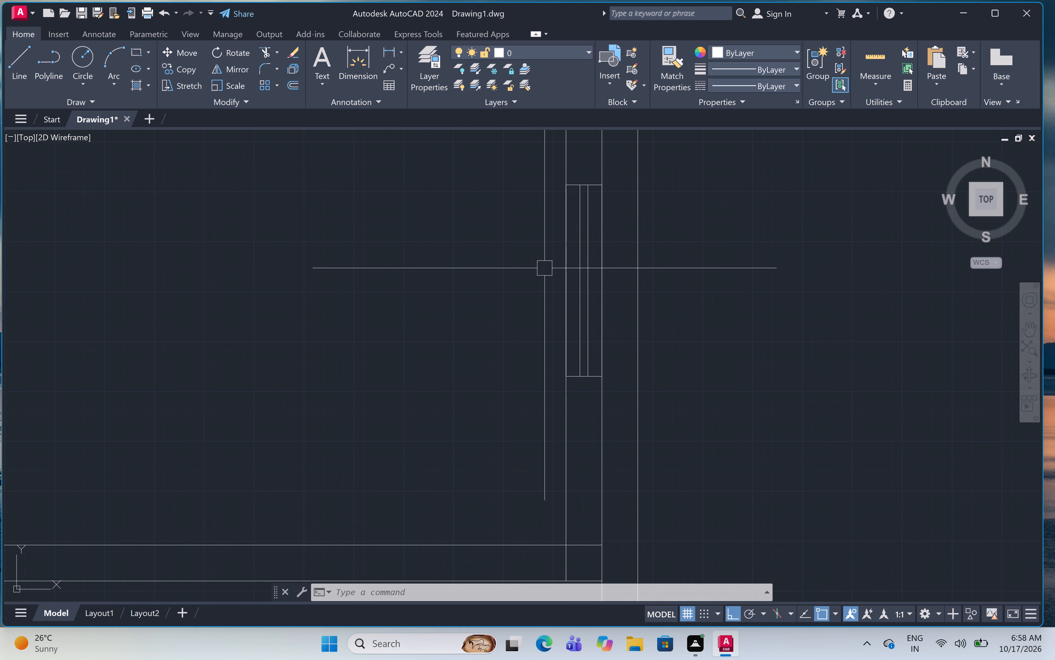
{"action": "scroll", "coordinate": [606, 260], "scroll_direction": "up", "scroll_amount": 1}
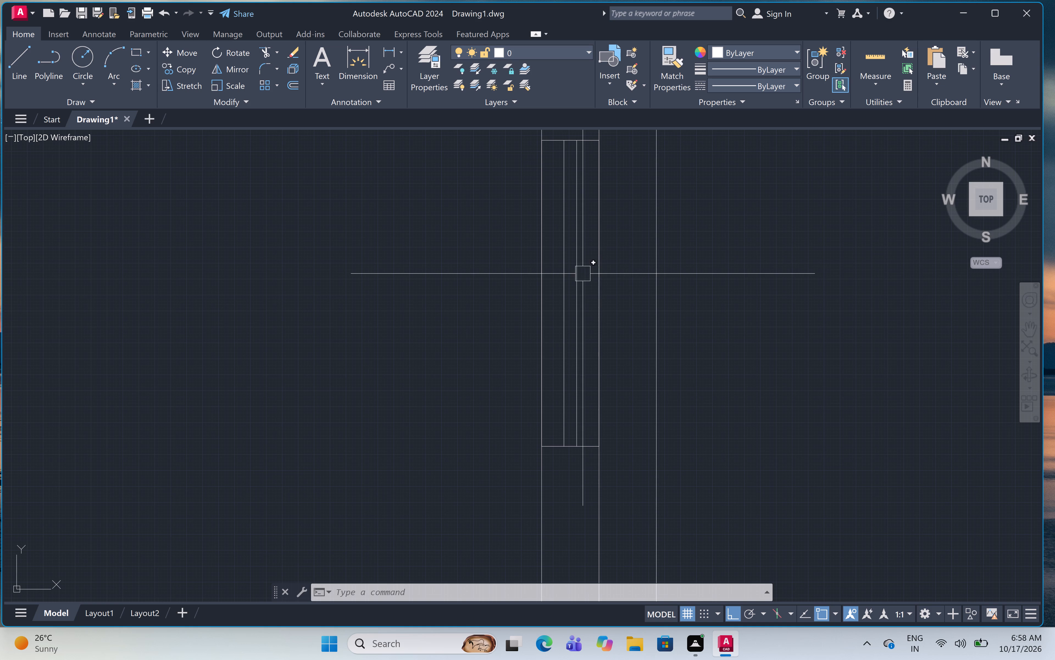
{"action": "left_click", "coordinate": [584, 272]}
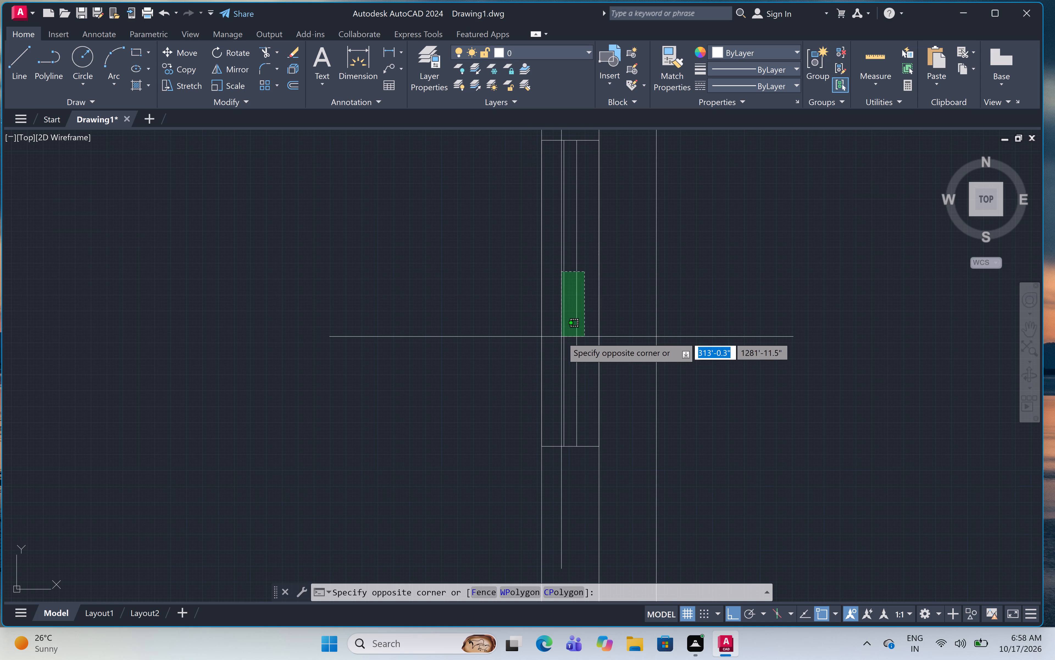
{"action": "left_click", "coordinate": [561, 337]}
Add both inner glass lines of the window in the large left-hand room's bottom wall to the selection.
{"action": "scroll", "coordinate": [572, 317], "scroll_direction": "down", "scroll_amount": 5}
{"action": "scroll", "coordinate": [353, 329], "scroll_direction": "up", "scroll_amount": 5}
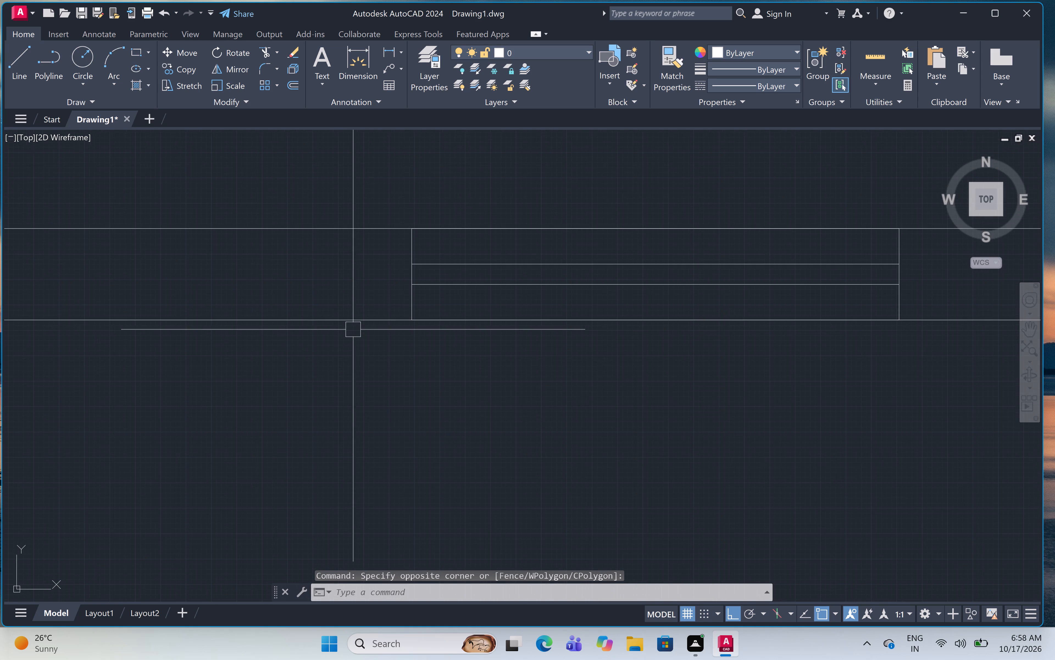
{"action": "left_click", "coordinate": [621, 252]}
{"action": "left_click", "coordinate": [569, 291]}
{"action": "scroll", "coordinate": [569, 289], "scroll_direction": "down", "scroll_amount": 5}
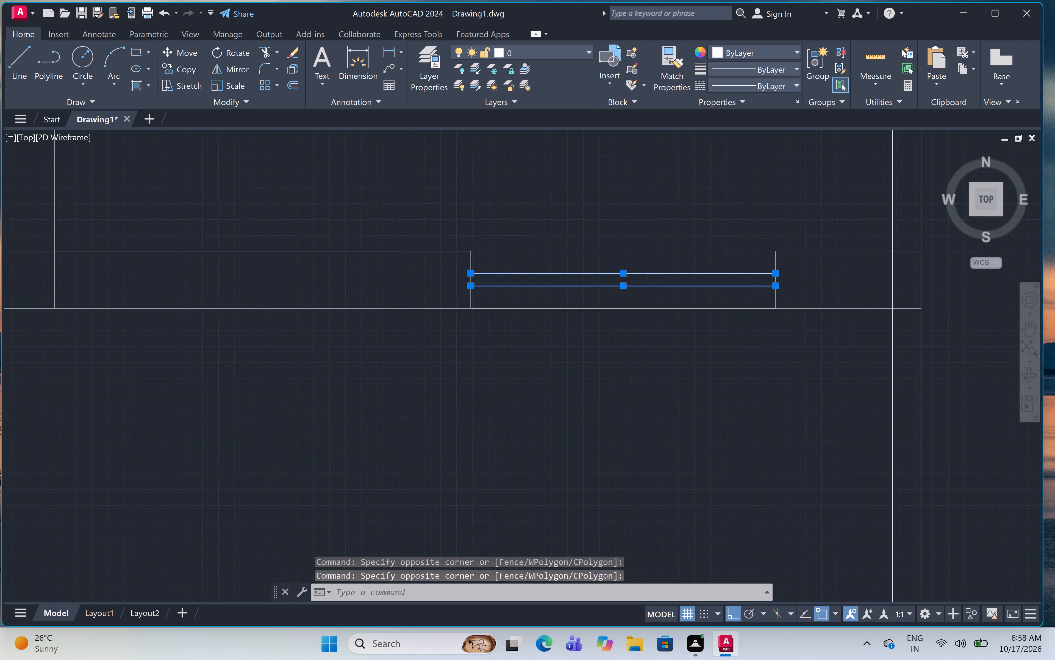
Add both inner glass lines of the window in the large left-hand room's left wall to the selection.
{"action": "middle_click_drag", "start_coordinate": [574, 228], "coordinate": [694, 414]}
{"action": "scroll", "coordinate": [558, 312], "scroll_direction": "up", "scroll_amount": 2}
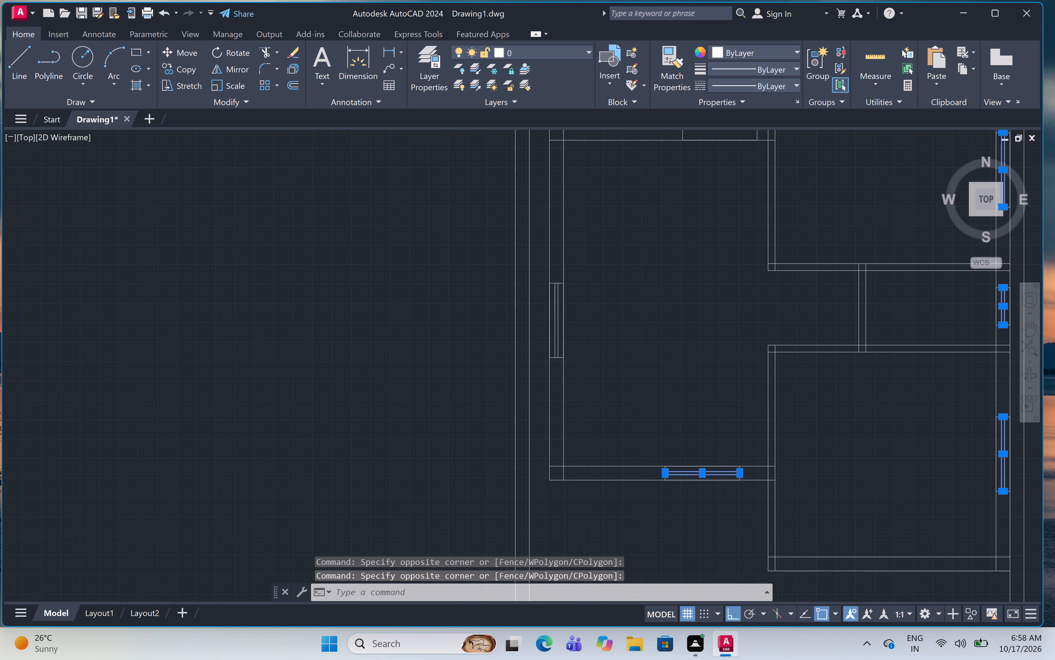
{"action": "scroll", "coordinate": [558, 311], "scroll_direction": "up", "scroll_amount": 3}
{"action": "left_click", "coordinate": [575, 296]}
{"action": "left_click", "coordinate": [530, 359]}
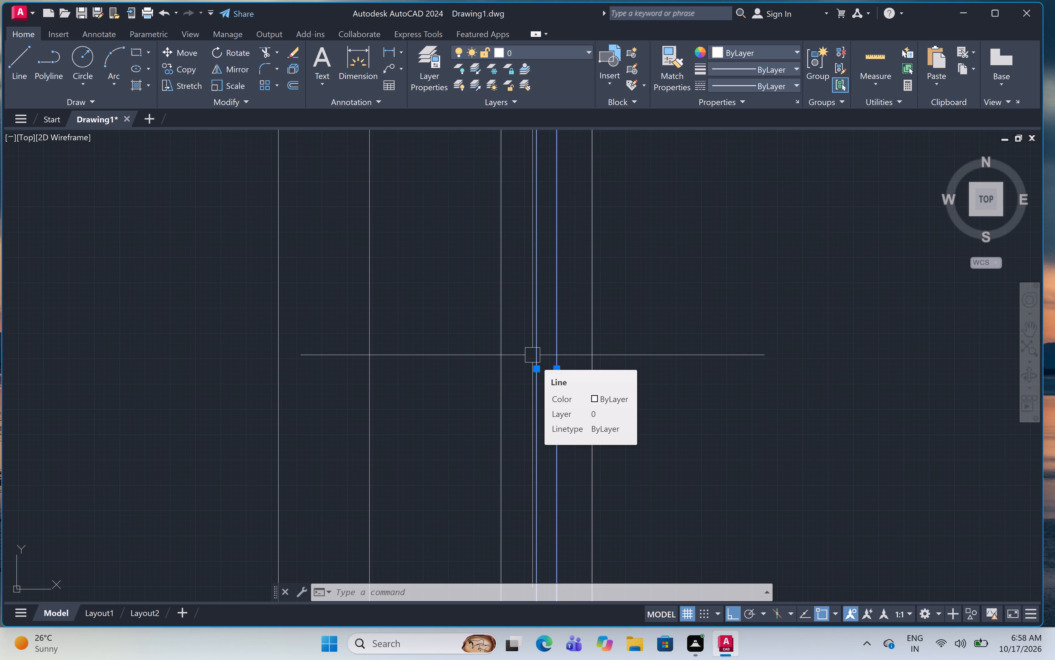
Move all the selected window glass lines to Layer1 and clear the selection.
{"action": "scroll", "coordinate": [566, 329], "scroll_direction": "down", "scroll_amount": 6}
{"action": "middle_click_drag", "start_coordinate": [605, 296], "coordinate": [613, 438]}
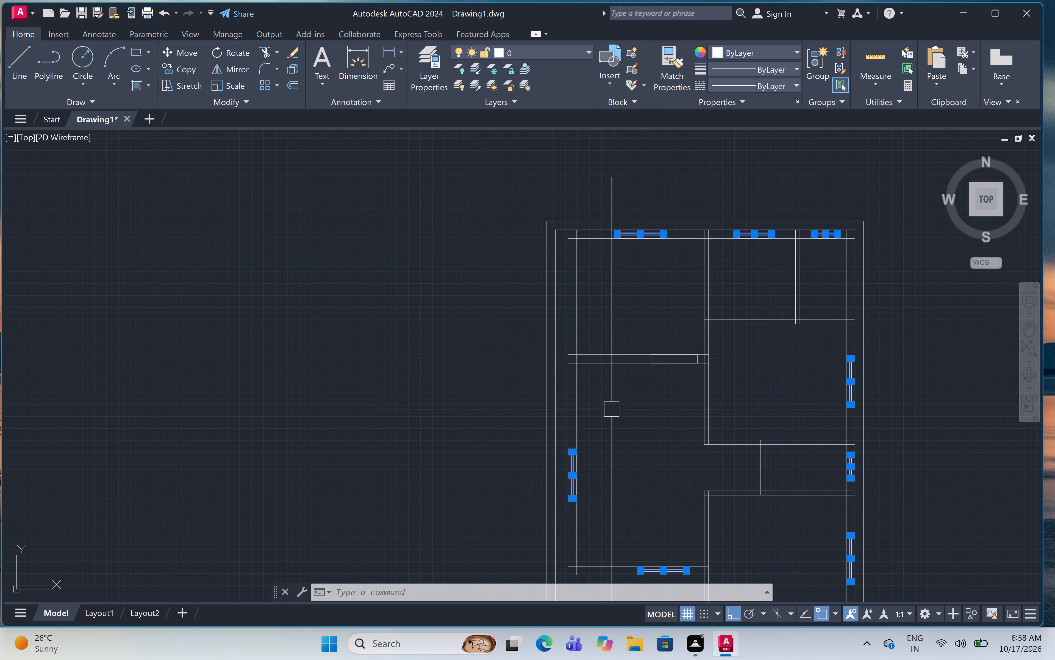
{"action": "left_click", "coordinate": [553, 47]}
{"action": "left_click", "coordinate": [553, 85]}
{"action": "scroll", "coordinate": [536, 141], "scroll_direction": "down", "scroll_amount": 3}
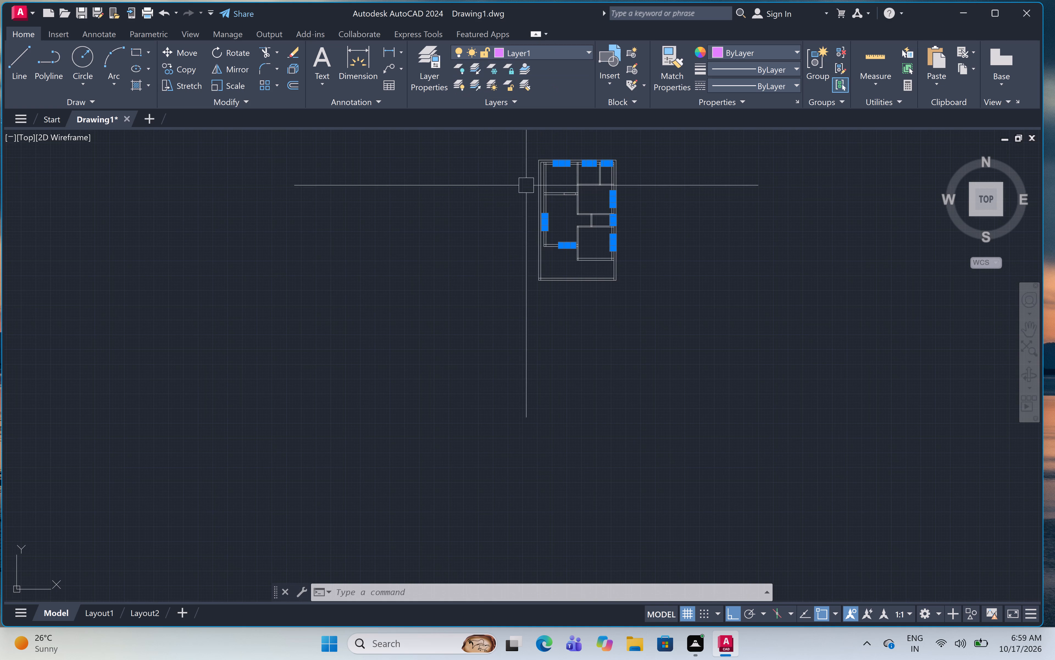
{"action": "scroll", "coordinate": [622, 154], "scroll_direction": "up", "scroll_amount": 1}
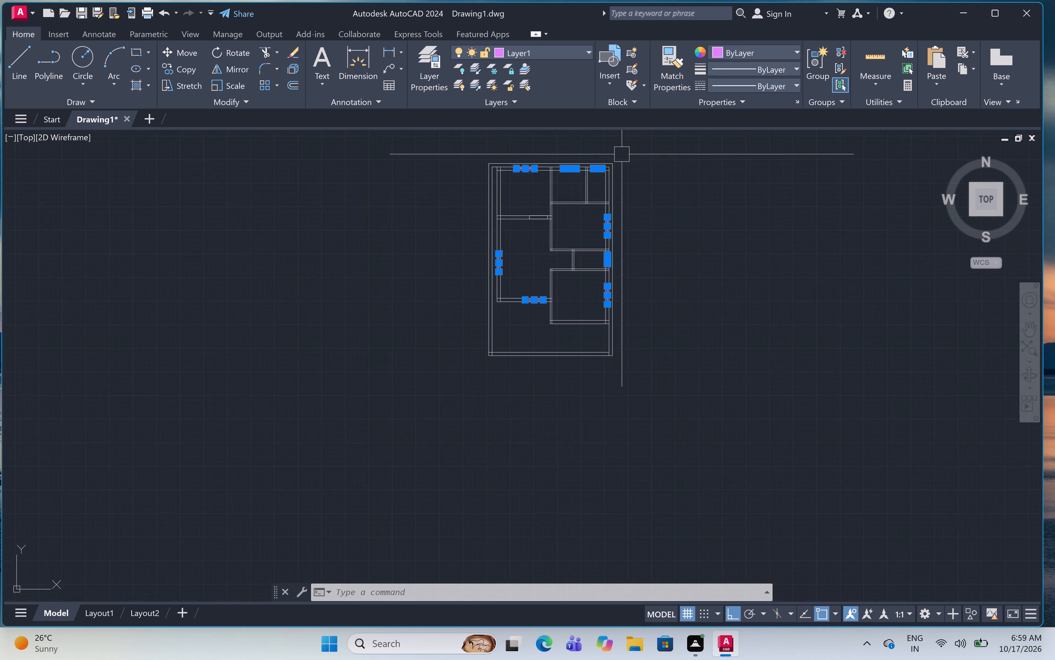
{"action": "scroll", "coordinate": [622, 154], "scroll_direction": "up", "scroll_amount": 2}
{"action": "scroll", "coordinate": [623, 155], "scroll_direction": "down", "scroll_amount": 1}
{"action": "key", "text": "Escape"}
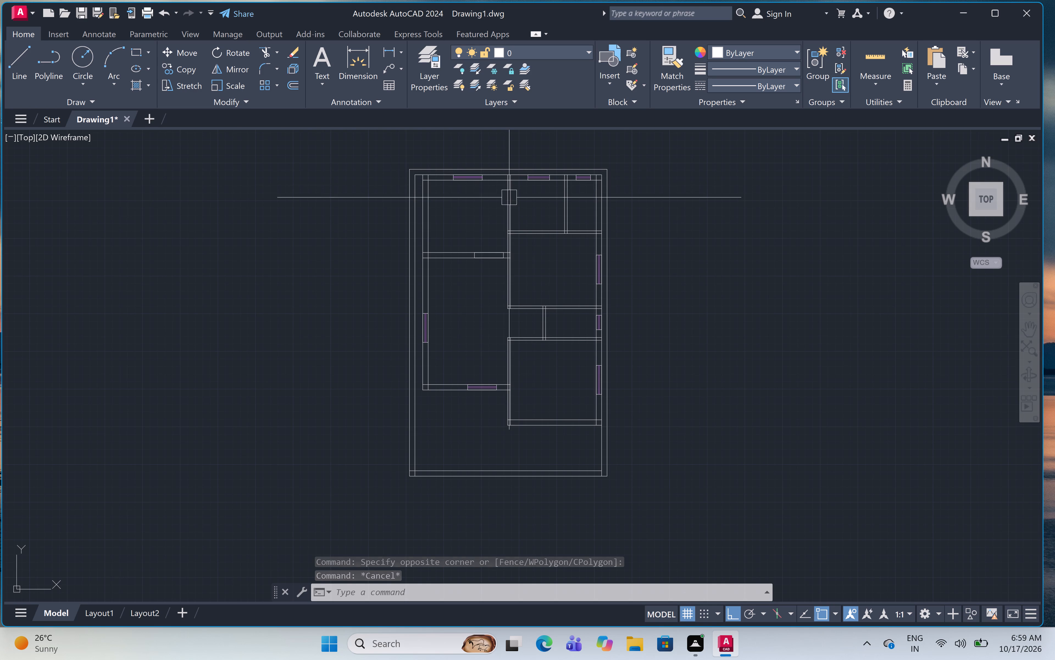
Draw a closed rectangular door outline across the vertical wall between the top-left room and the adjoining top room.
{"action": "scroll", "coordinate": [503, 191], "scroll_direction": "up", "scroll_amount": 4}
{"action": "middle_click_drag", "start_coordinate": [594, 178], "coordinate": [576, 210]}
{"action": "type", "text": "l"}
{"action": "key", "text": "space"}
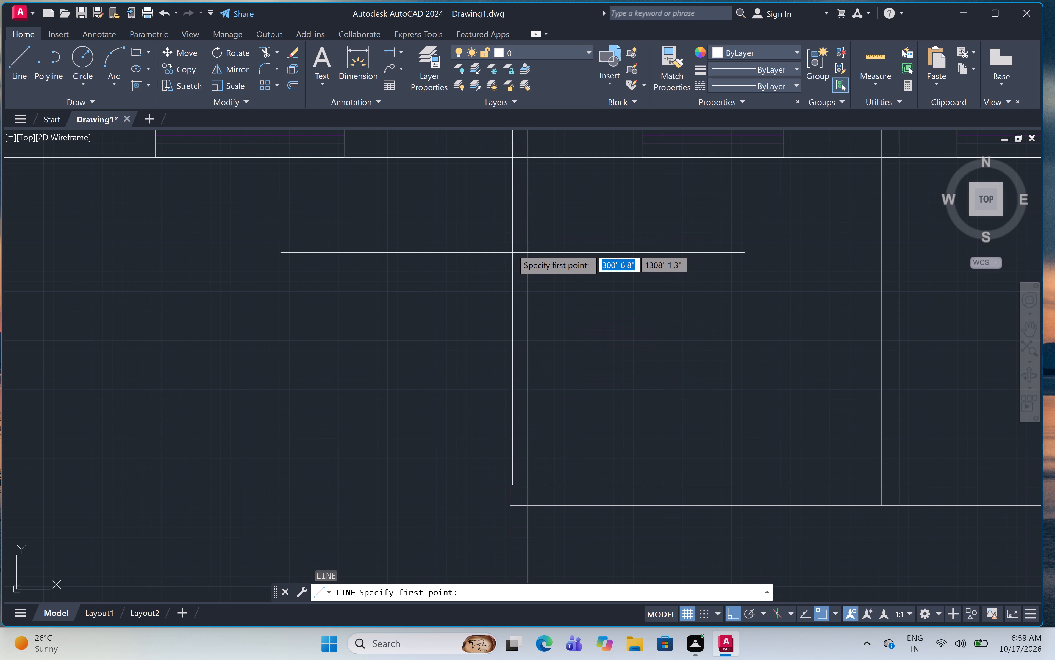
{"action": "left_click", "coordinate": [507, 239]}
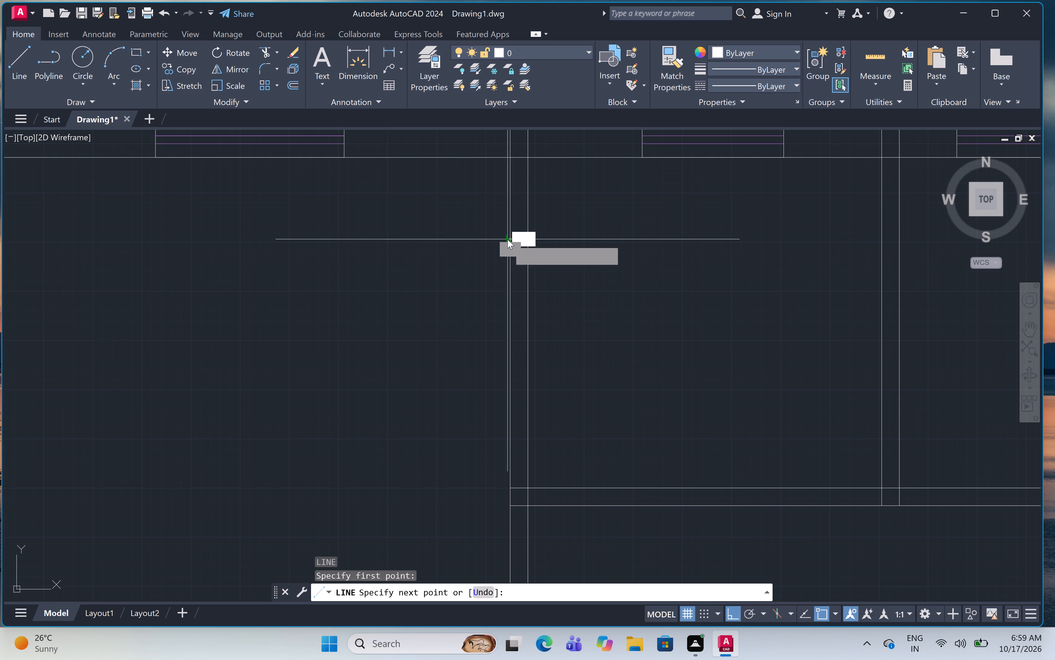
{"action": "left_click", "coordinate": [529, 245]}
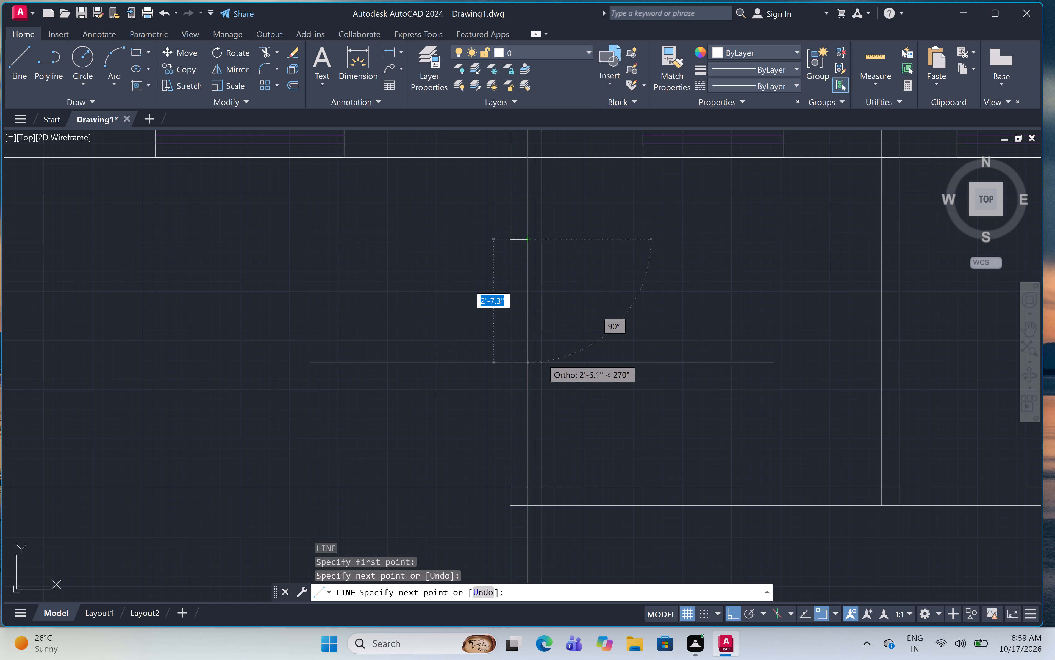
{"action": "left_click", "coordinate": [543, 384]}
{"action": "left_click", "coordinate": [509, 387]}
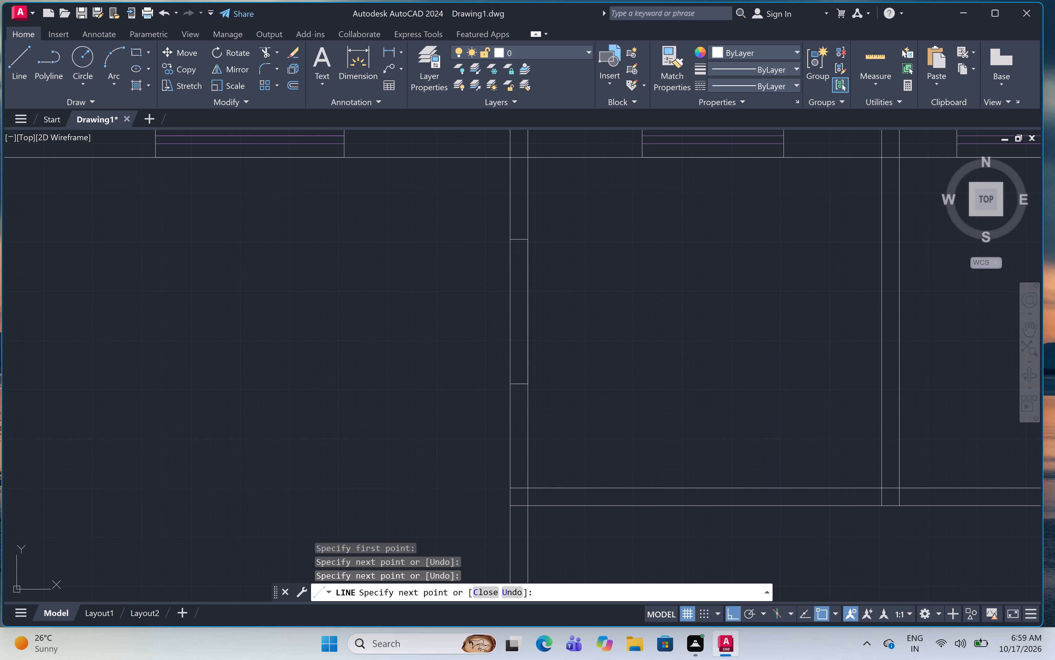
{"action": "left_click", "coordinate": [506, 245]}
{"action": "scroll", "coordinate": [508, 245], "scroll_direction": "down", "scroll_amount": 2}
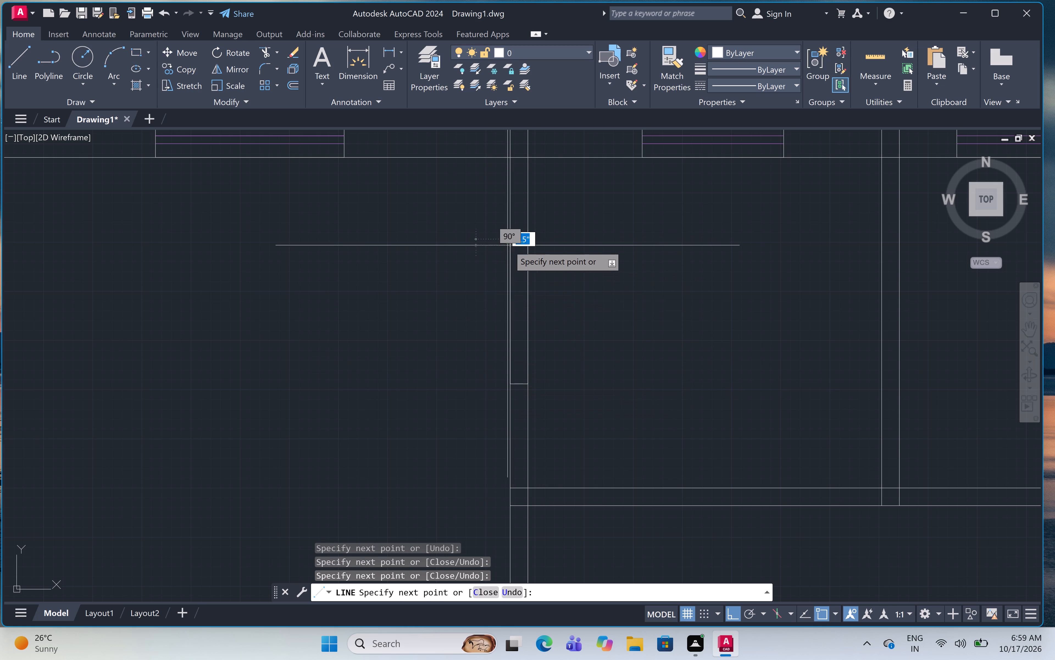
{"action": "scroll", "coordinate": [508, 245], "scroll_direction": "down", "scroll_amount": 2}
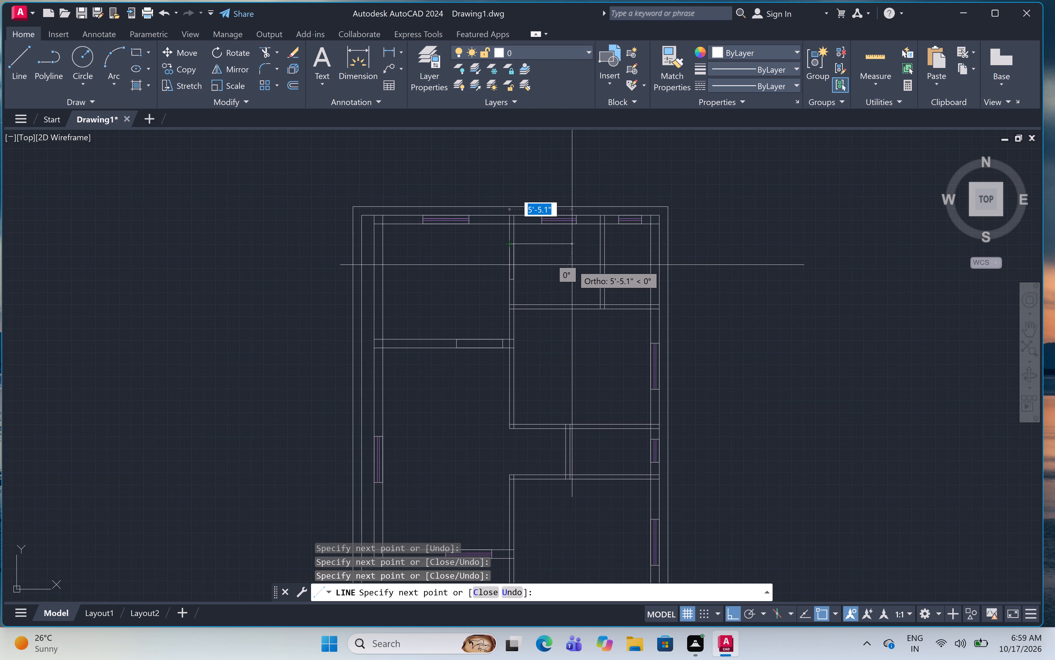
{"action": "key", "text": "Escape"}
Trim the wall lines between the two new jamb lines to open the doorway beside the top-left room.
{"action": "type", "text": "tr"}
{"action": "key", "text": "space"}
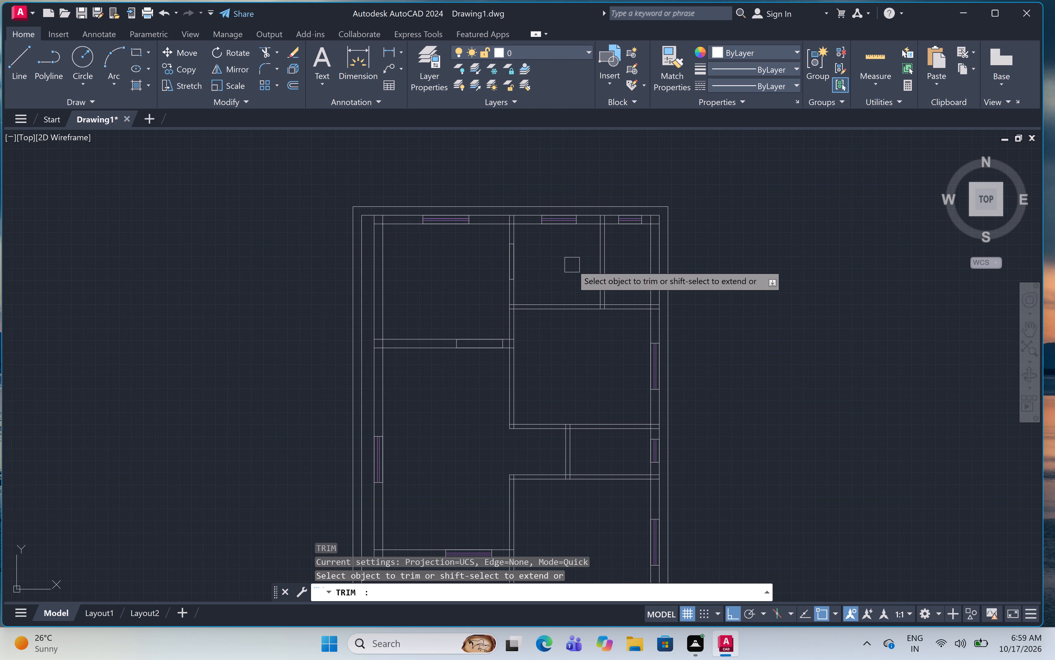
{"action": "scroll", "coordinate": [515, 249], "scroll_direction": "up", "scroll_amount": 3}
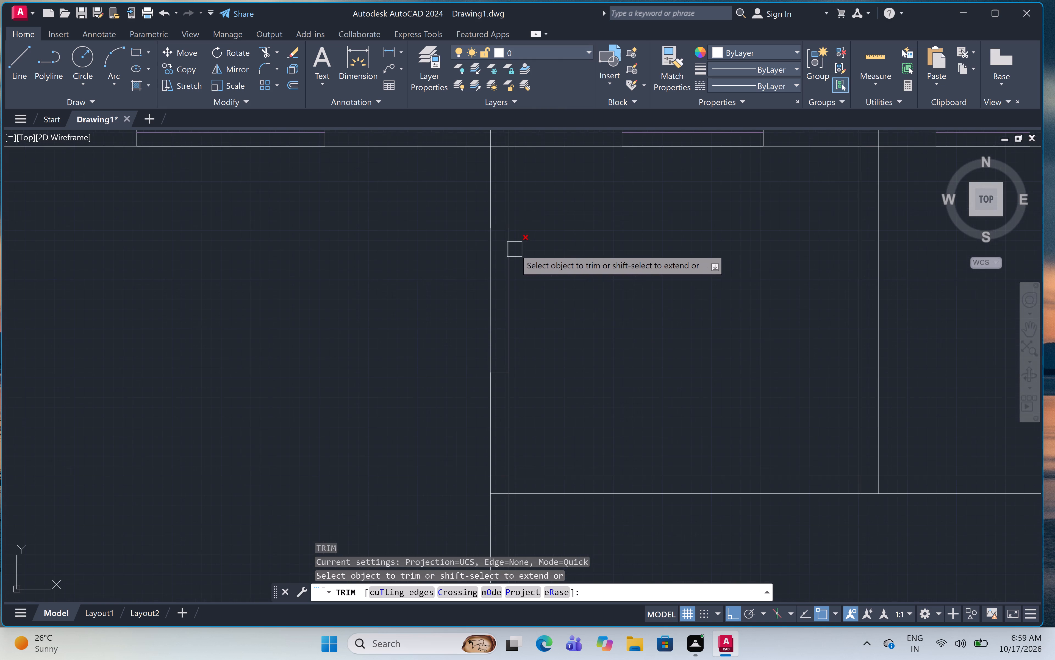
{"action": "left_click", "coordinate": [536, 288]}
{"action": "left_click", "coordinate": [469, 302]}
{"action": "scroll", "coordinate": [532, 259], "scroll_direction": "down", "scroll_amount": 3}
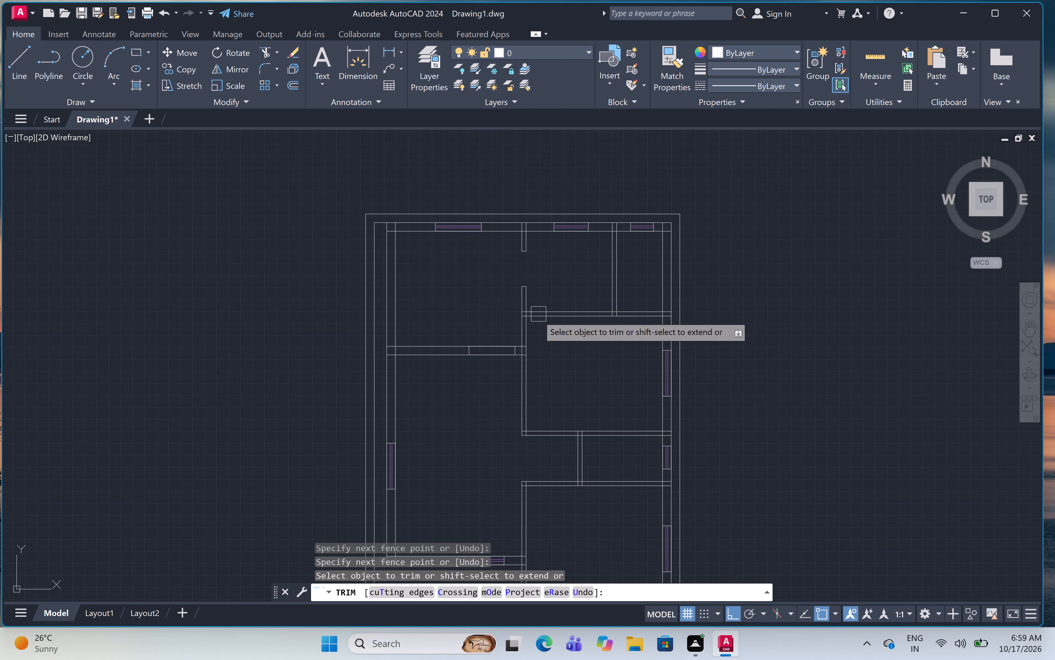
{"action": "middle_click_drag", "start_coordinate": [569, 351], "coordinate": [557, 297]}
{"action": "scroll", "coordinate": [558, 297], "scroll_direction": "down", "scroll_amount": 1}
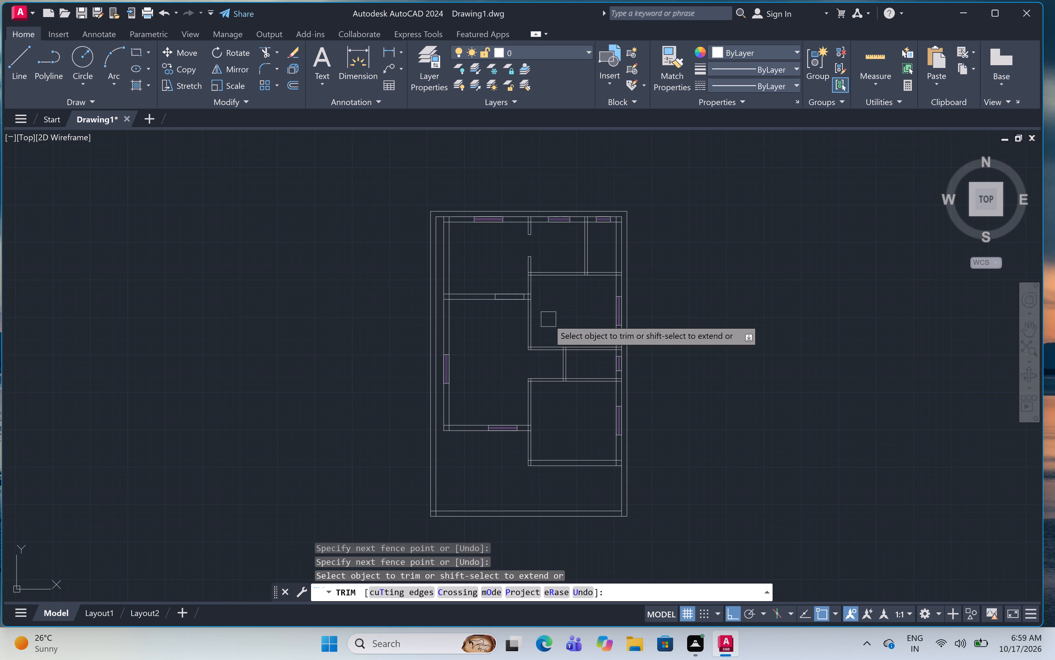
{"action": "scroll", "coordinate": [519, 298], "scroll_direction": "up", "scroll_amount": 3}
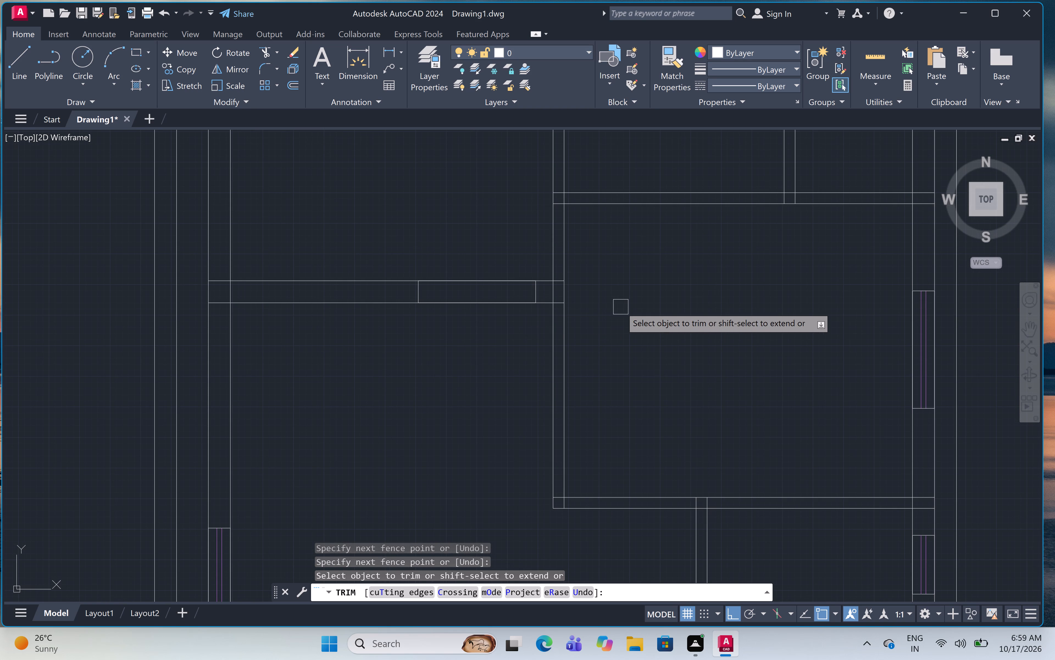
{"action": "key", "text": "Escape"}
Draw two crossing diagonal lines between opposite corners of the rectangle in the wall below the top-left room.
{"action": "type", "text": "l"}
{"action": "key", "text": "space"}
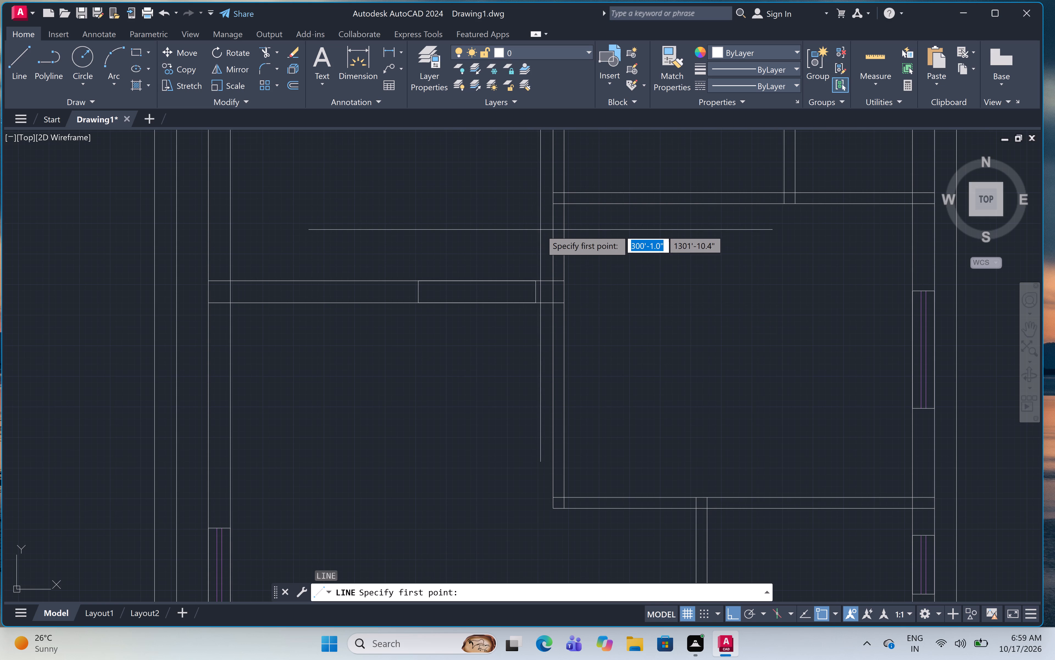
{"action": "scroll", "coordinate": [520, 283], "scroll_direction": "up", "scroll_amount": 2}
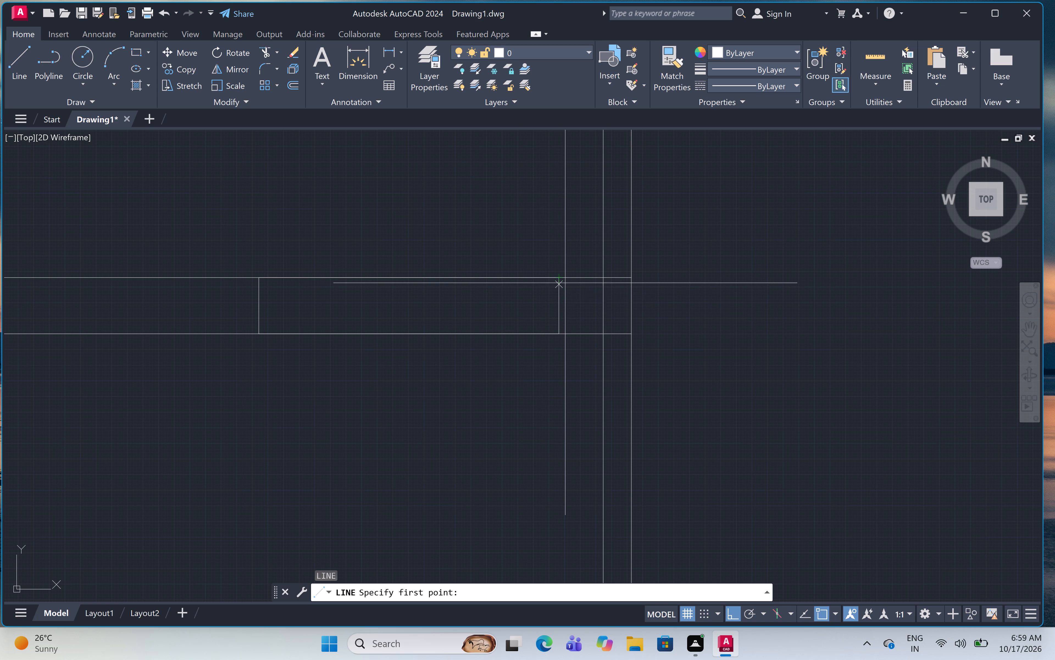
{"action": "left_click", "coordinate": [556, 275]}
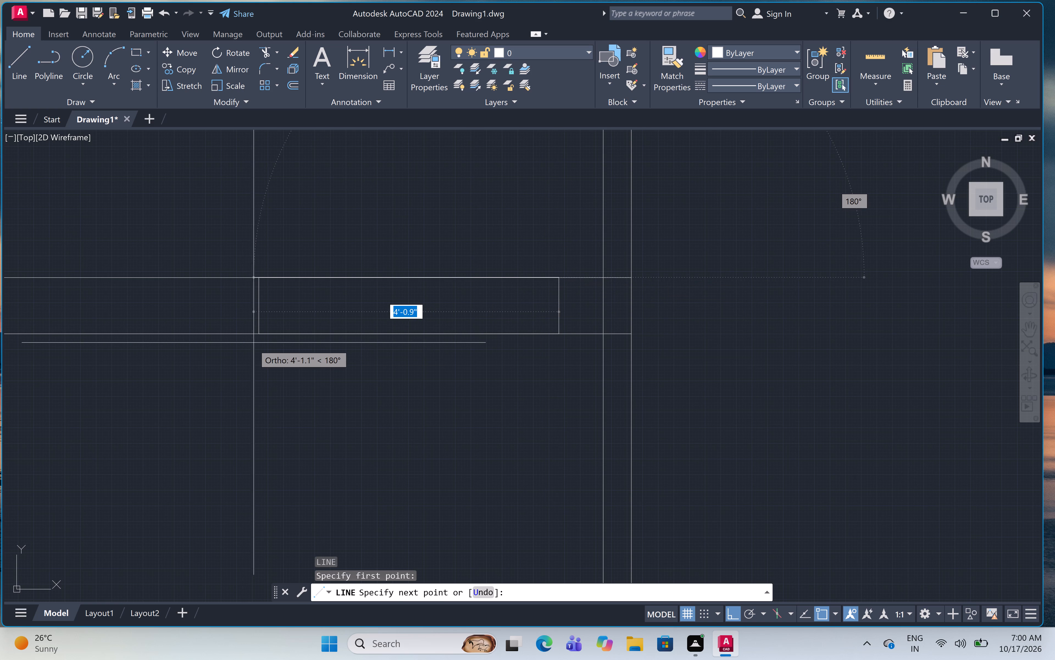
{"action": "left_click", "coordinate": [260, 335]}
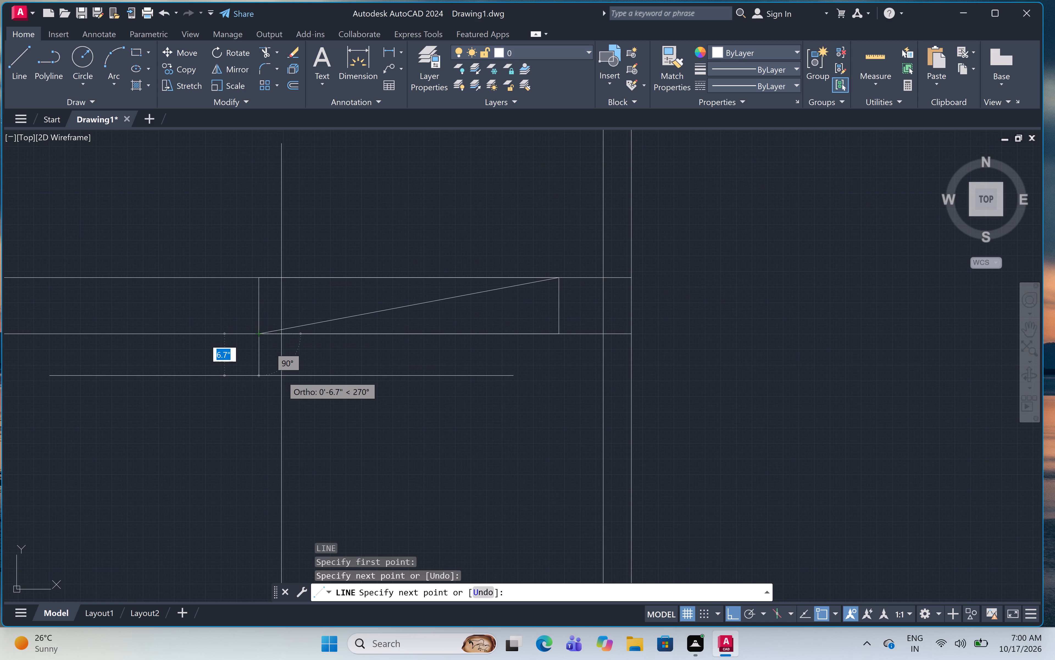
{"action": "key", "text": "space"}
{"action": "key", "text": "space"}
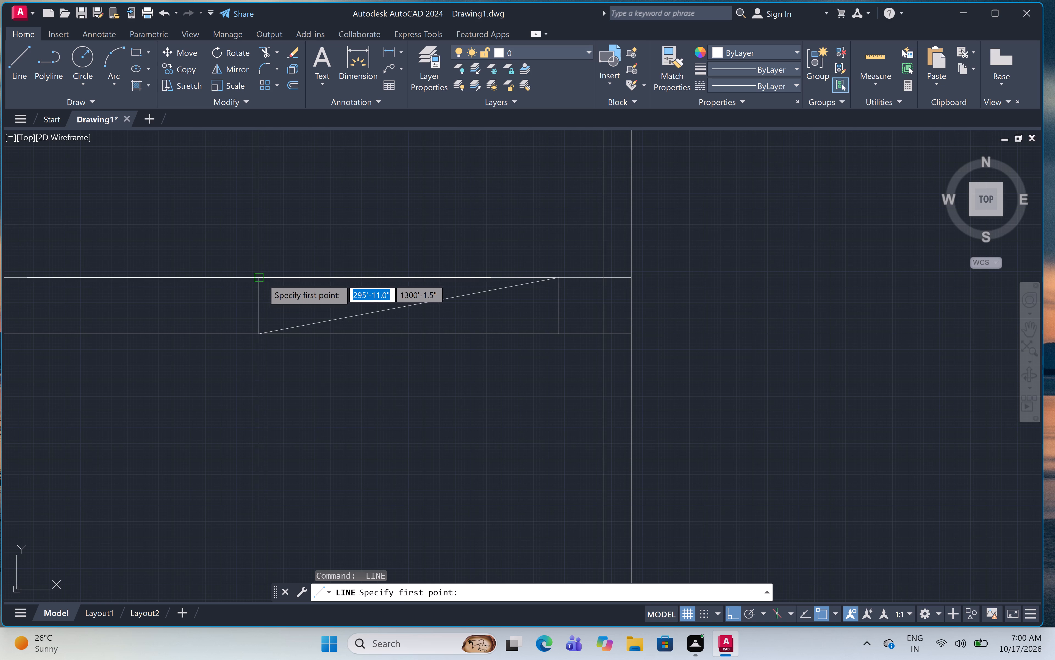
{"action": "left_click", "coordinate": [262, 278]}
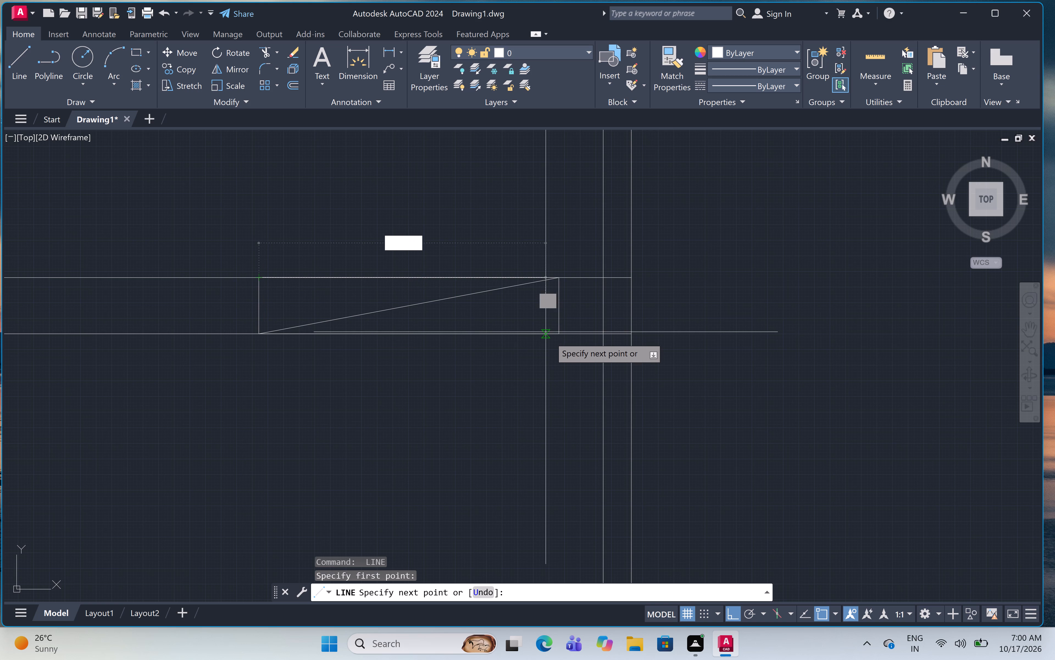
{"action": "left_click", "coordinate": [557, 331]}
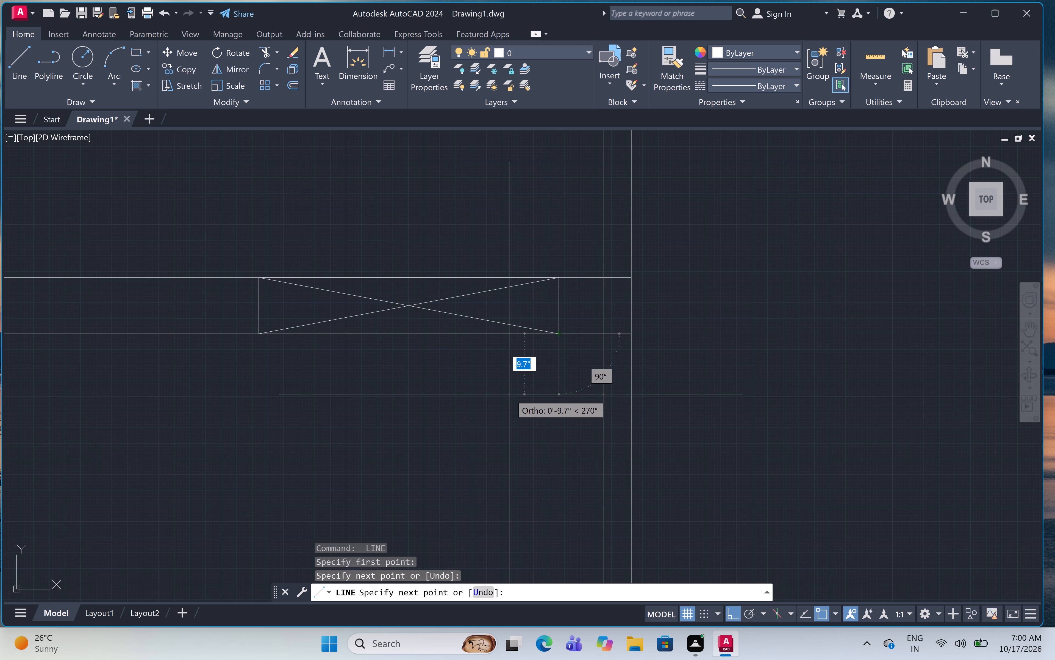
{"action": "key", "text": "Escape"}
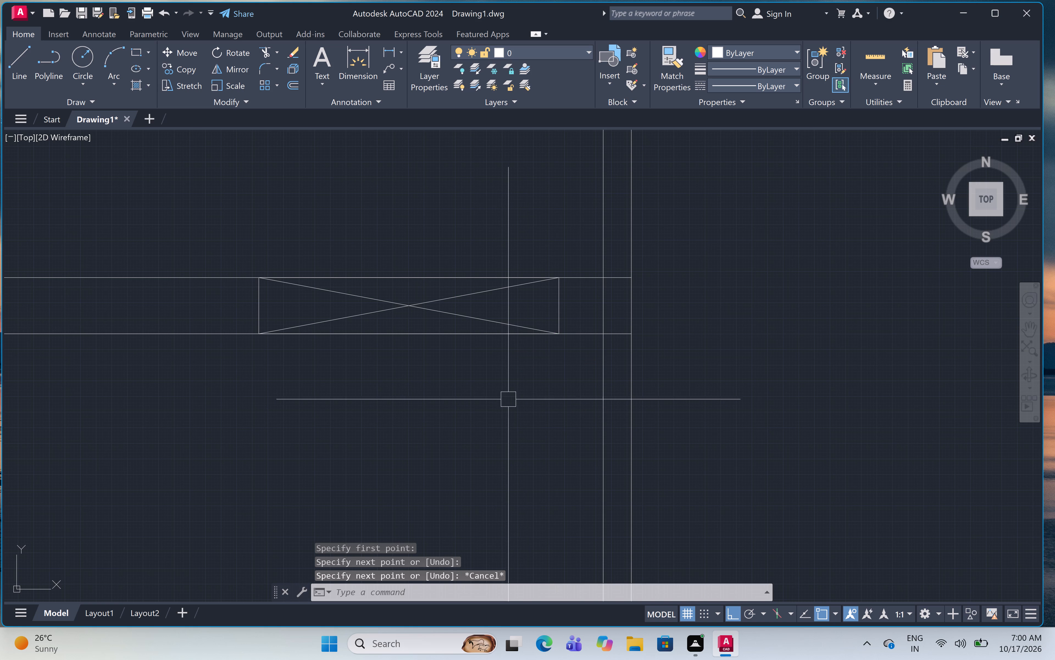
Look over the floor plan's interior walls and openings around the large left-hand room and the right-hand rooms.
{"action": "scroll", "coordinate": [388, 527], "scroll_direction": "down", "scroll_amount": 2}
{"action": "middle_click_drag", "start_coordinate": [383, 509], "coordinate": [465, 319]}
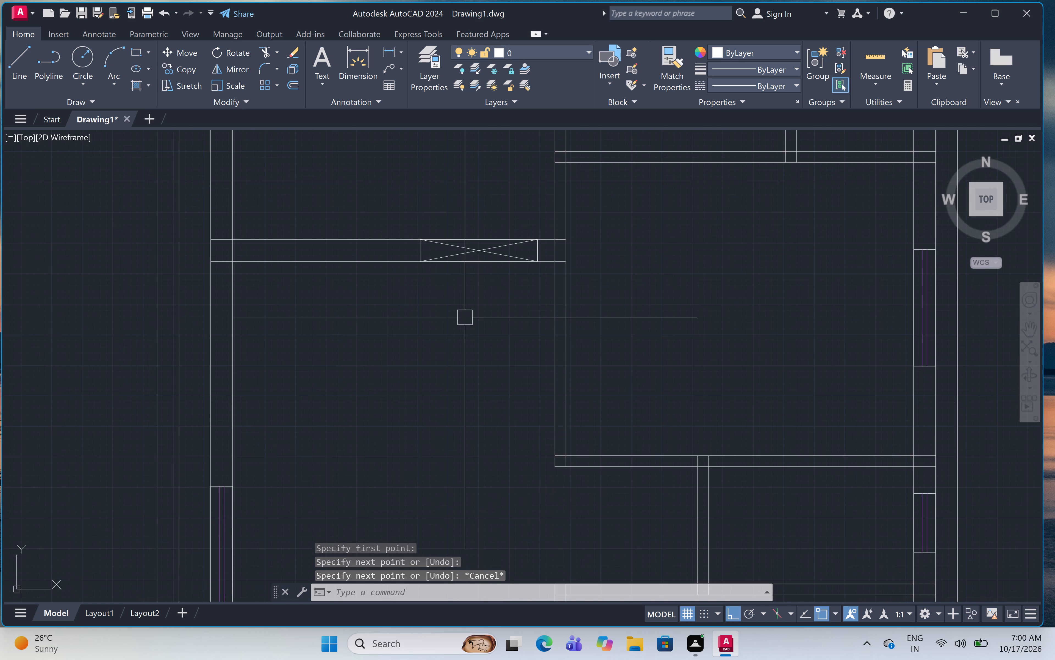
{"action": "scroll", "coordinate": [440, 283], "scroll_direction": "down", "scroll_amount": 2}
{"action": "middle_click_drag", "start_coordinate": [448, 336], "coordinate": [429, 309]}
{"action": "scroll", "coordinate": [430, 312], "scroll_direction": "down", "scroll_amount": 1}
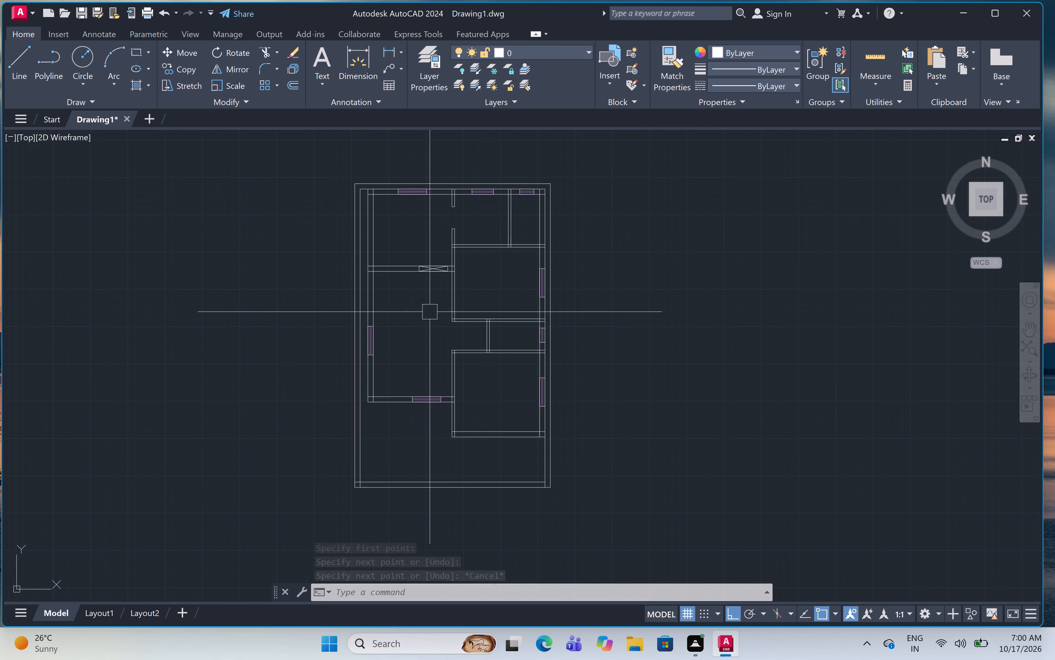
{"action": "middle_click_drag", "start_coordinate": [430, 312], "coordinate": [415, 354]}
{"action": "scroll", "coordinate": [415, 354], "scroll_direction": "up", "scroll_amount": 1}
{"action": "middle_click_drag", "start_coordinate": [414, 354], "coordinate": [385, 392]}
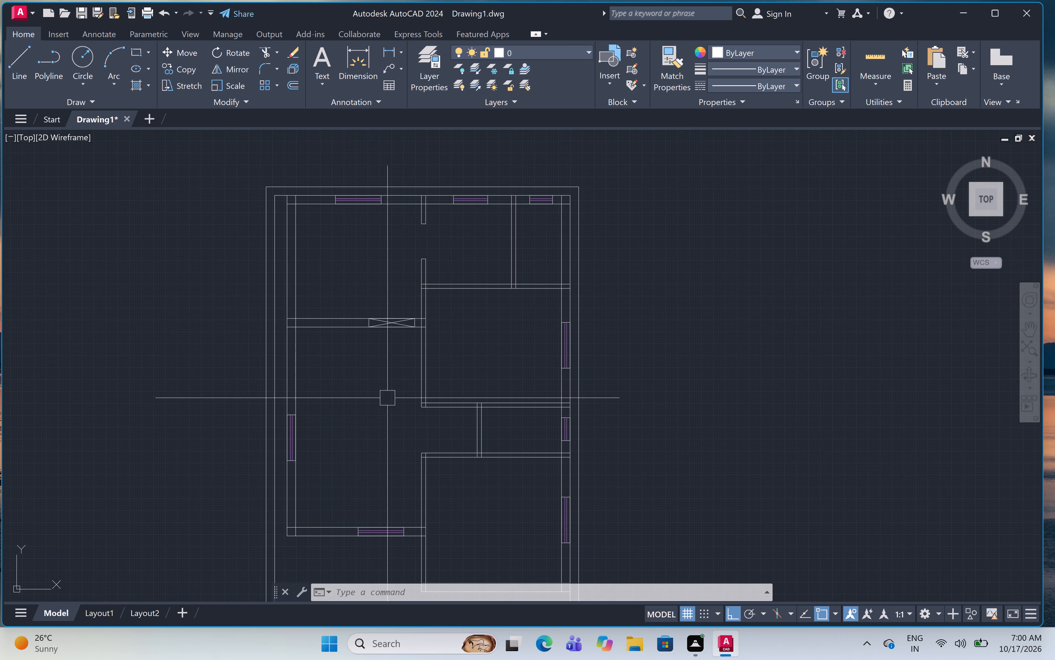
{"action": "scroll", "coordinate": [388, 396], "scroll_direction": "up", "scroll_amount": 1}
{"action": "middle_click_drag", "start_coordinate": [388, 396], "coordinate": [368, 362]}
{"action": "scroll", "coordinate": [368, 362], "scroll_direction": "down", "scroll_amount": 1}
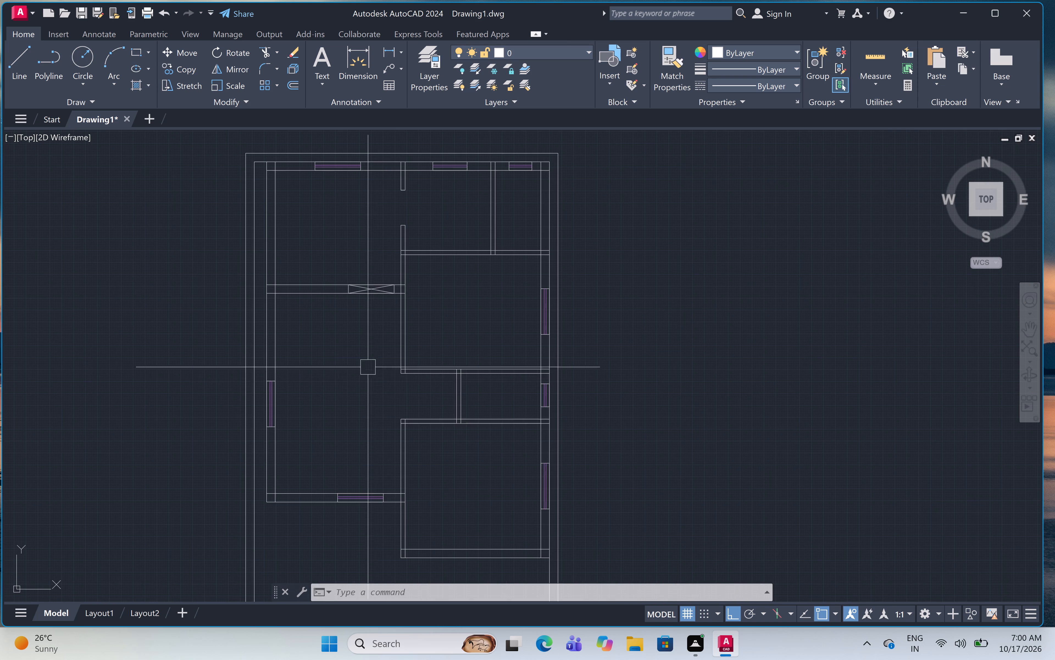
{"action": "middle_click_drag", "start_coordinate": [377, 397], "coordinate": [374, 374]}
{"action": "scroll", "coordinate": [394, 390], "scroll_direction": "up", "scroll_amount": 1}
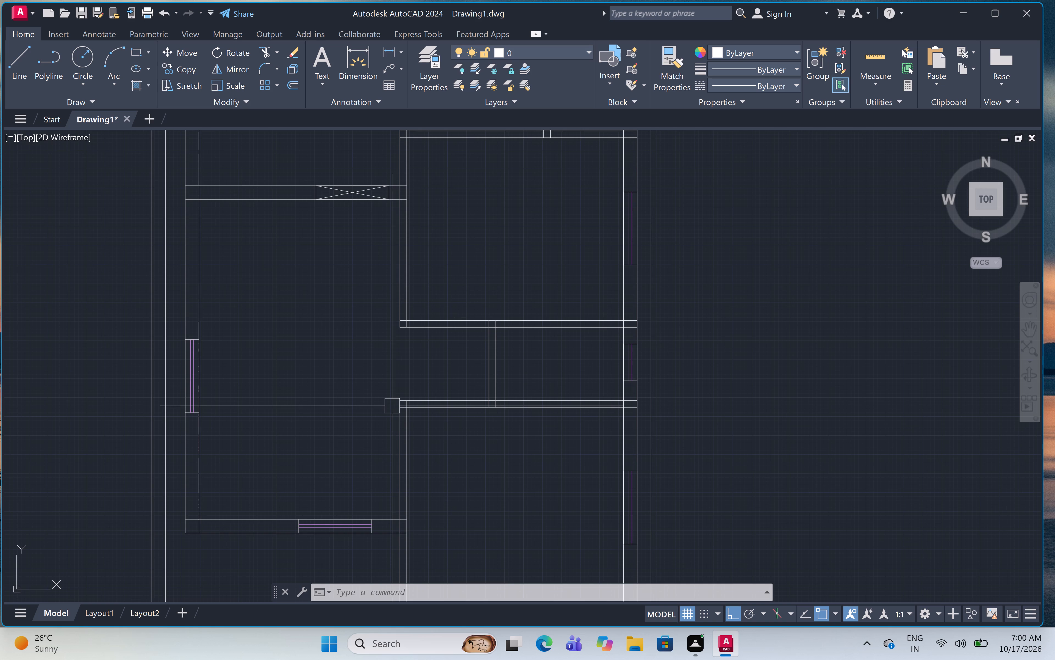
{"action": "middle_click_drag", "start_coordinate": [347, 363], "coordinate": [374, 443]}
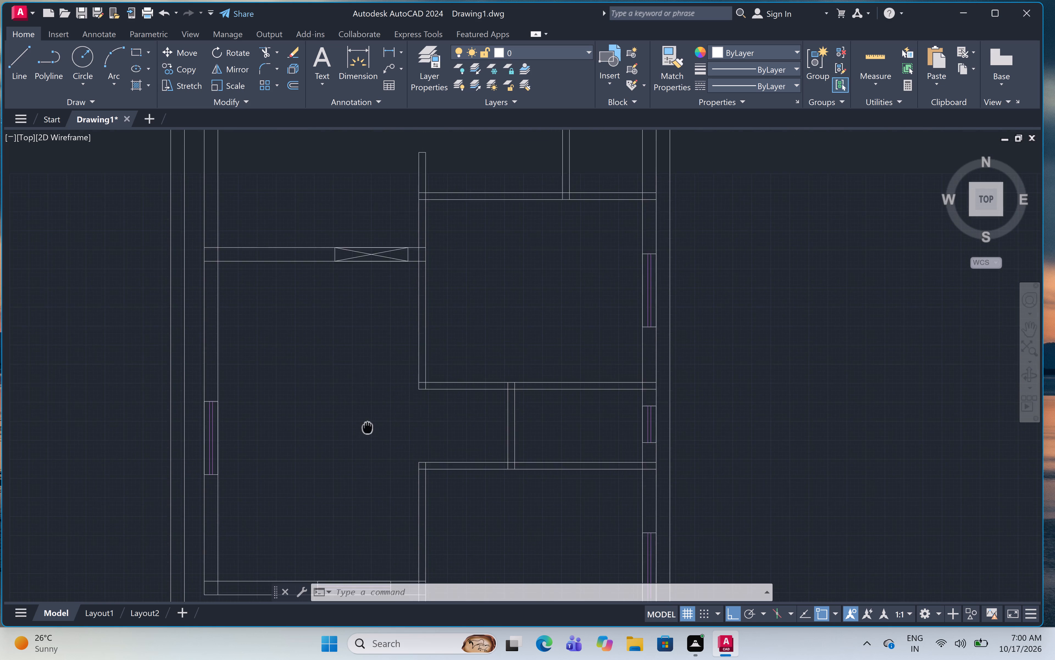
{"action": "middle_click_drag", "start_coordinate": [374, 443], "coordinate": [387, 430]}
{"action": "middle_click_drag", "start_coordinate": [389, 424], "coordinate": [391, 460]}
{"action": "middle_click_drag", "start_coordinate": [391, 462], "coordinate": [390, 471]}
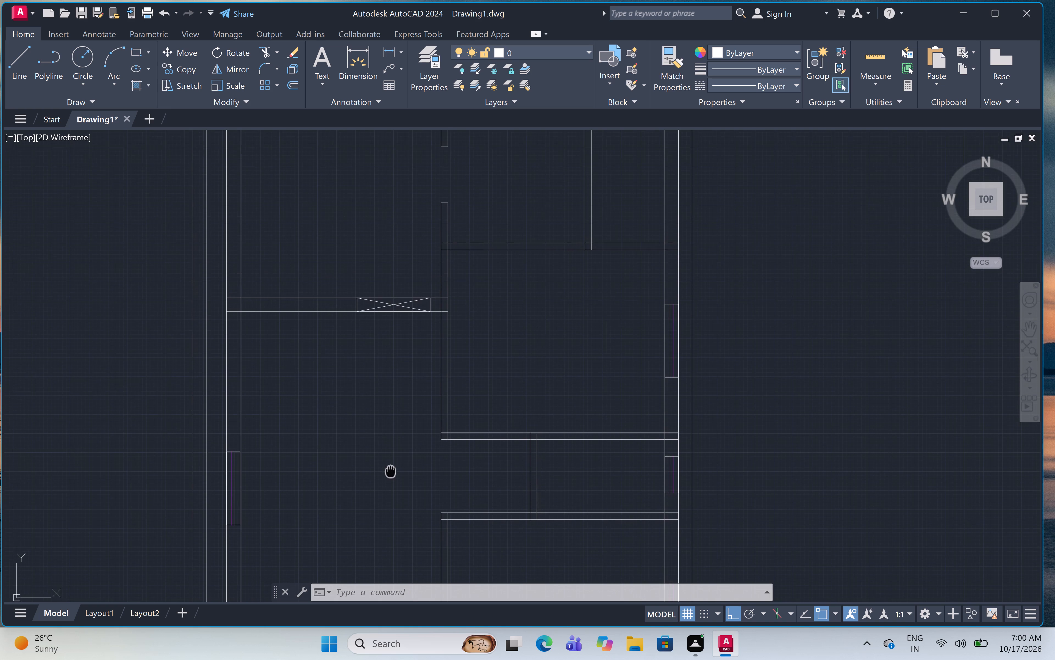
{"action": "middle_click_drag", "start_coordinate": [390, 471], "coordinate": [386, 470]}
{"action": "middle_click_drag", "start_coordinate": [373, 454], "coordinate": [362, 487]}
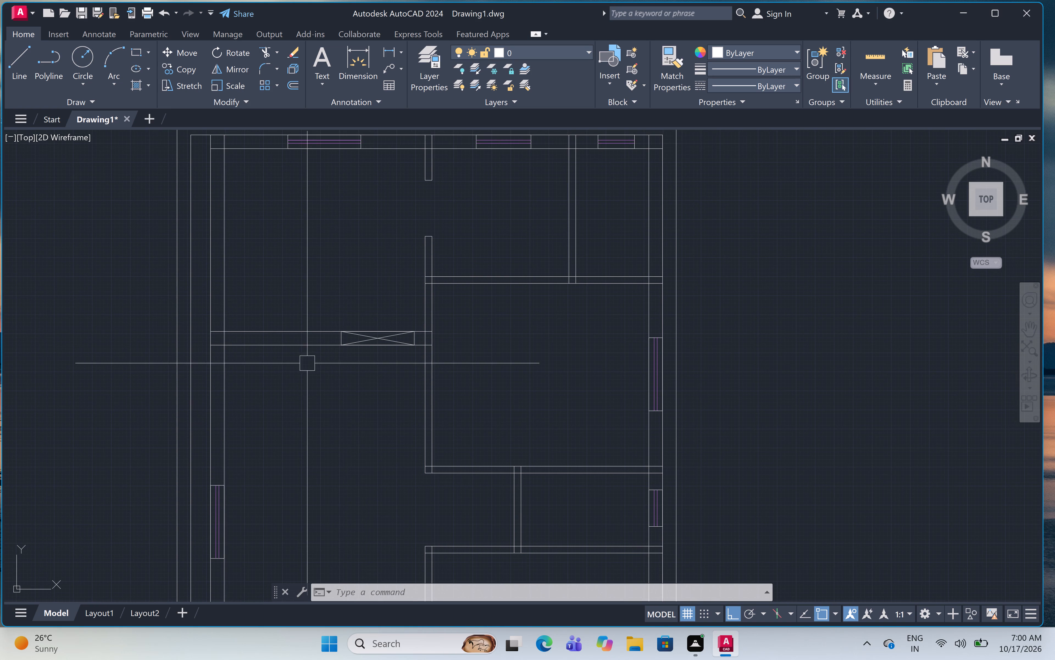
Draw a line from the left wall's outer face at the top wall's inner face: 6" down, 3' right, and back to the outer face.
{"action": "middle_click_drag", "start_coordinate": [236, 186], "coordinate": [240, 199]}
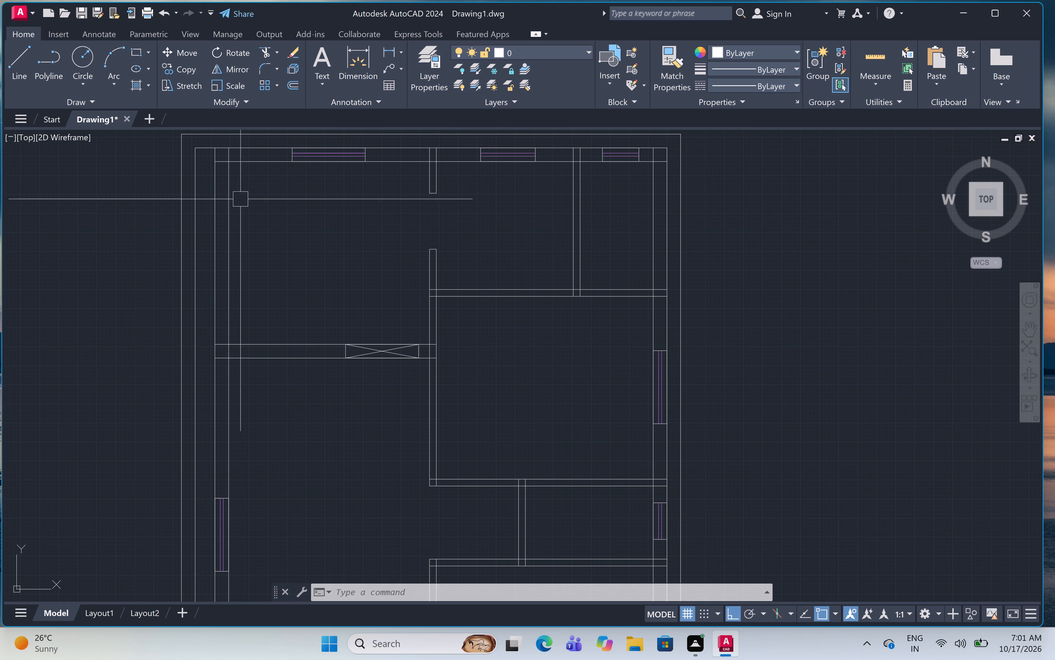
{"action": "scroll", "coordinate": [233, 137], "scroll_direction": "up", "scroll_amount": 1}
{"action": "middle_click_drag", "start_coordinate": [254, 205], "coordinate": [307, 283]}
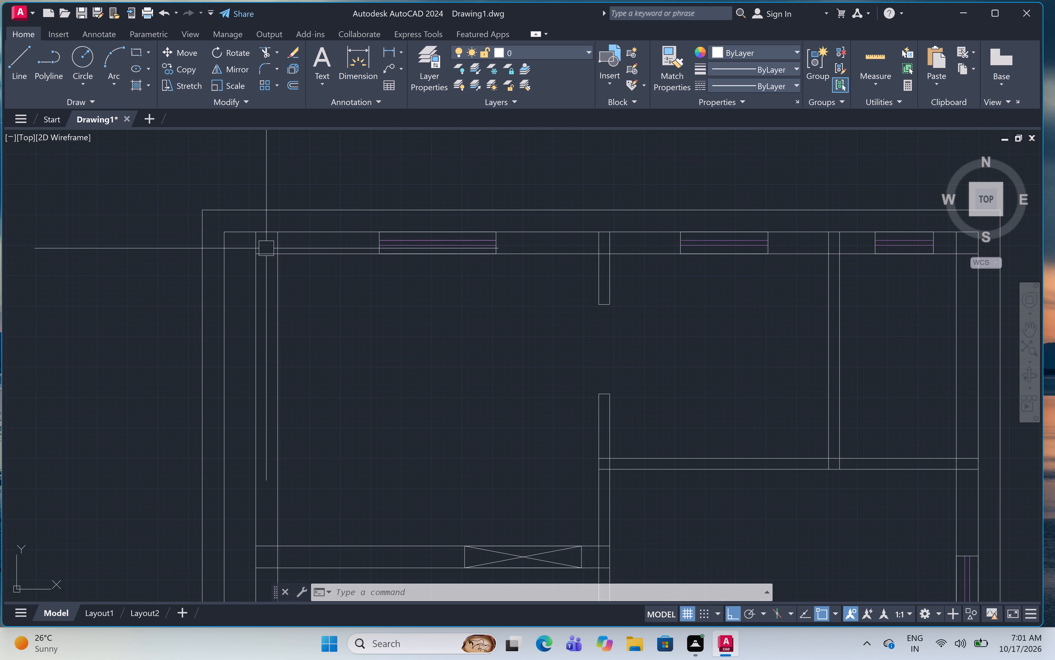
{"action": "scroll", "coordinate": [266, 248], "scroll_direction": "up", "scroll_amount": 1}
{"action": "type", "text": "l"}
{"action": "key", "text": "space"}
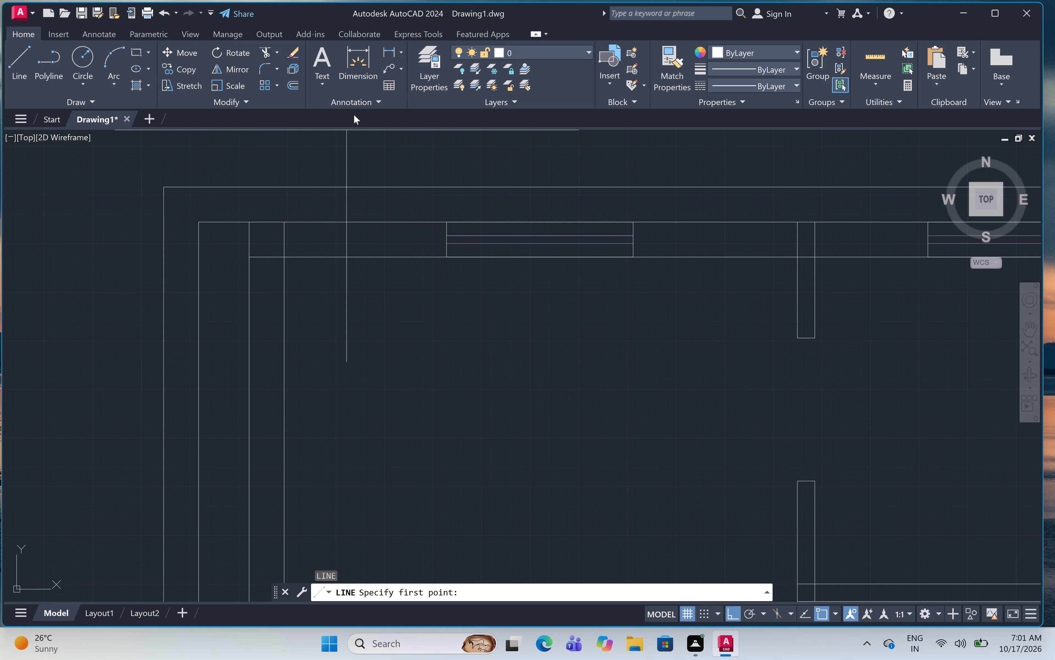
{"action": "left_click", "coordinate": [254, 255]}
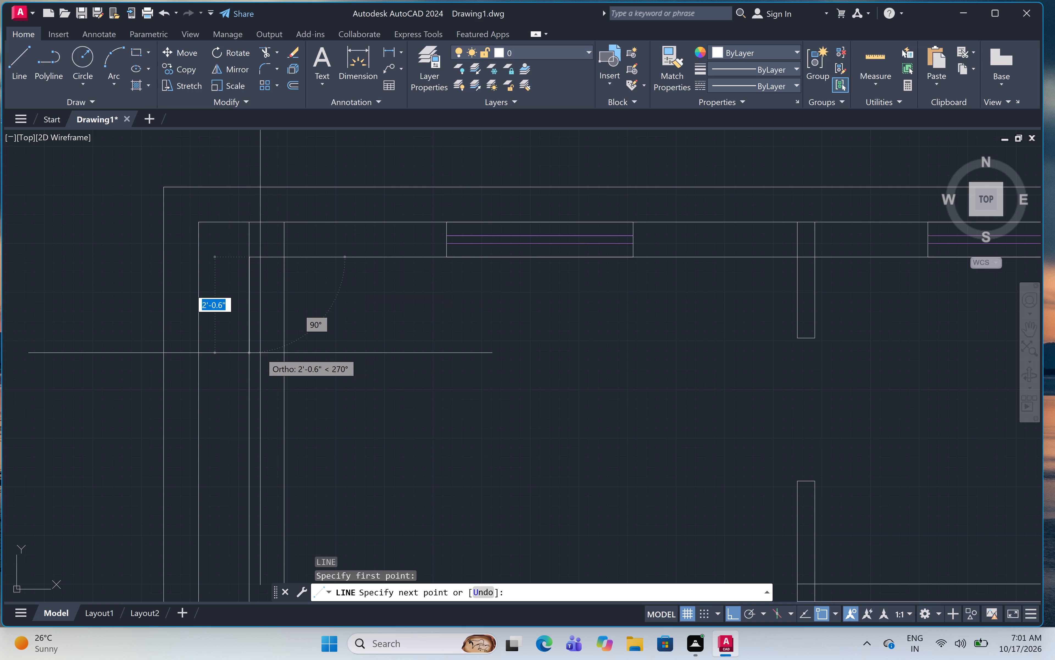
{"action": "key", "text": "6"}
{"action": "type", "text": "\""}
{"action": "key", "text": "space"}
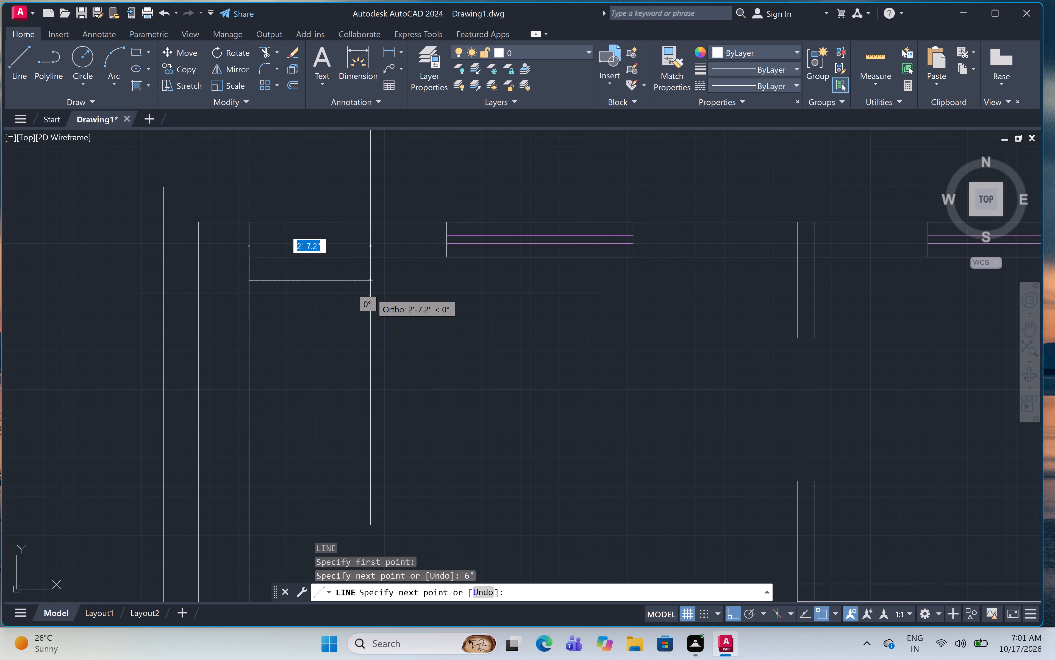
{"action": "key", "text": "3"}
{"action": "type", "text": "'"}
{"action": "key", "text": "space"}
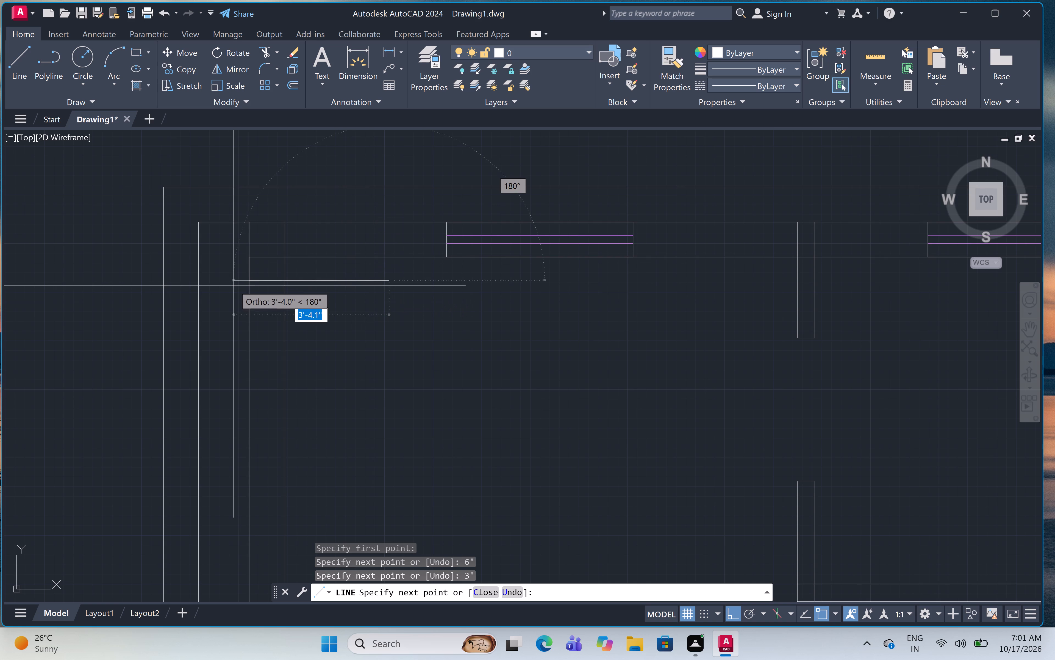
{"action": "left_click", "coordinate": [249, 282]}
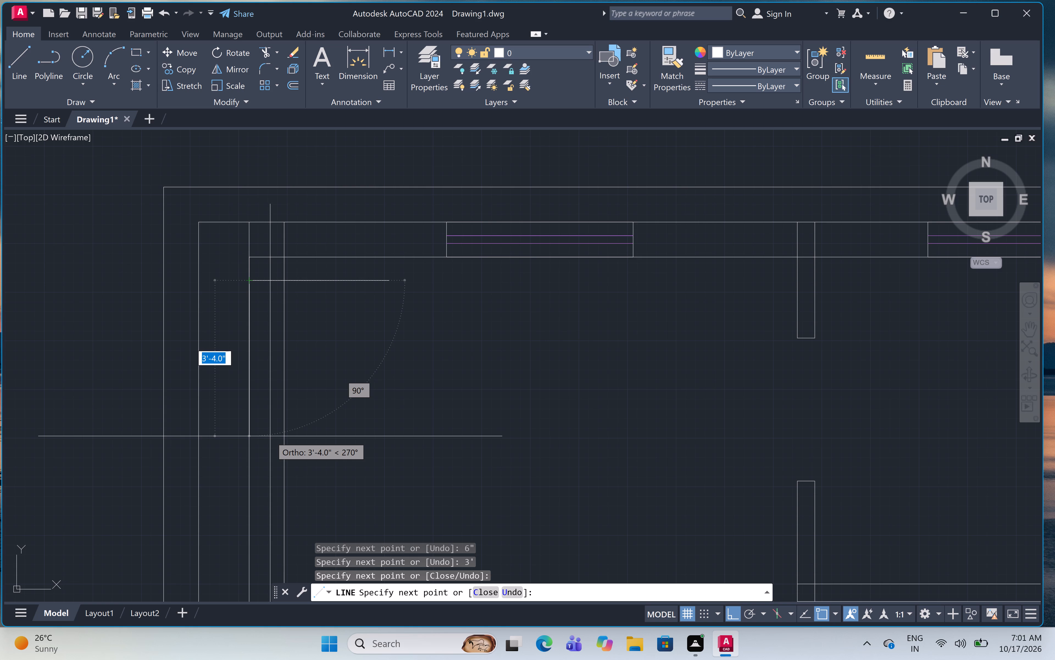
Continue the line 3' down along the left wall's outer face and 9" across to its inner face as the lower jamb.
{"action": "key", "text": "3"}
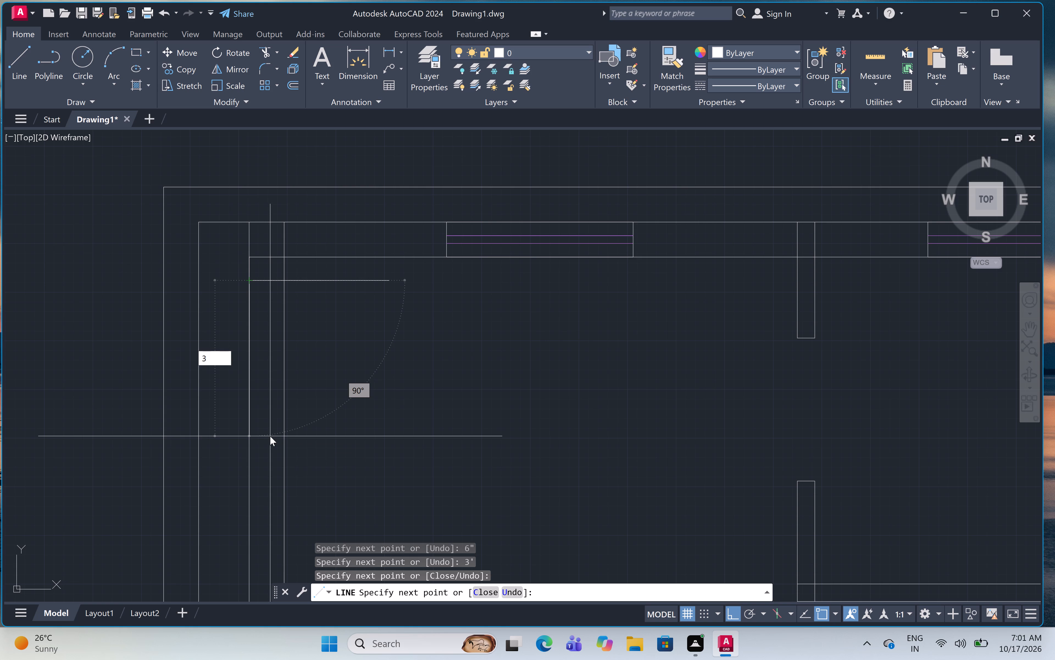
{"action": "type", "text": "'"}
{"action": "key", "text": "space"}
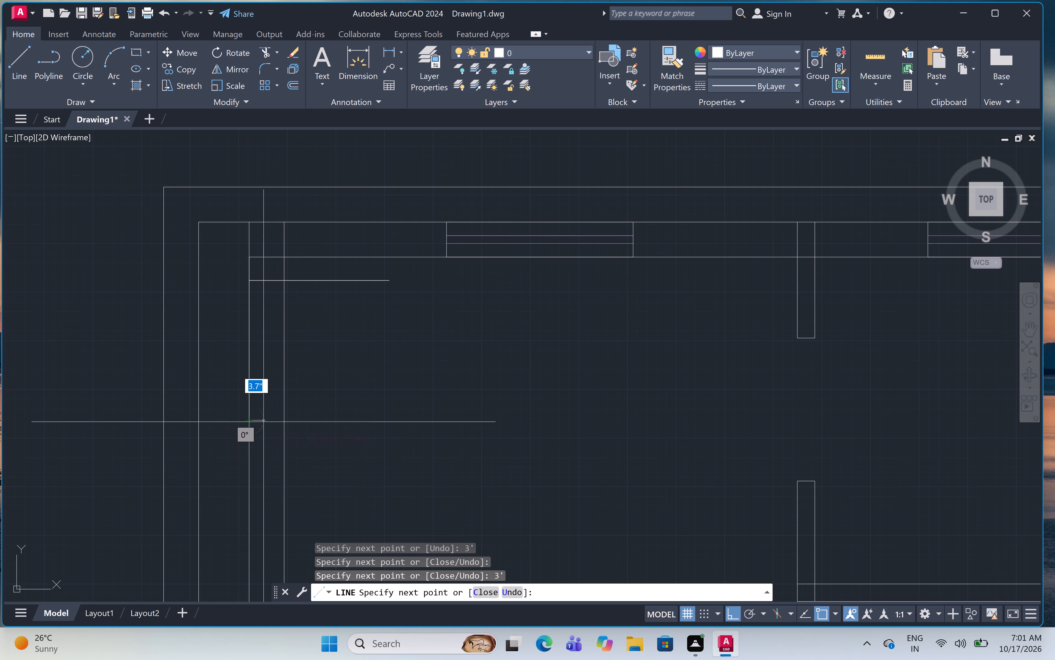
{"action": "left_click", "coordinate": [285, 424]}
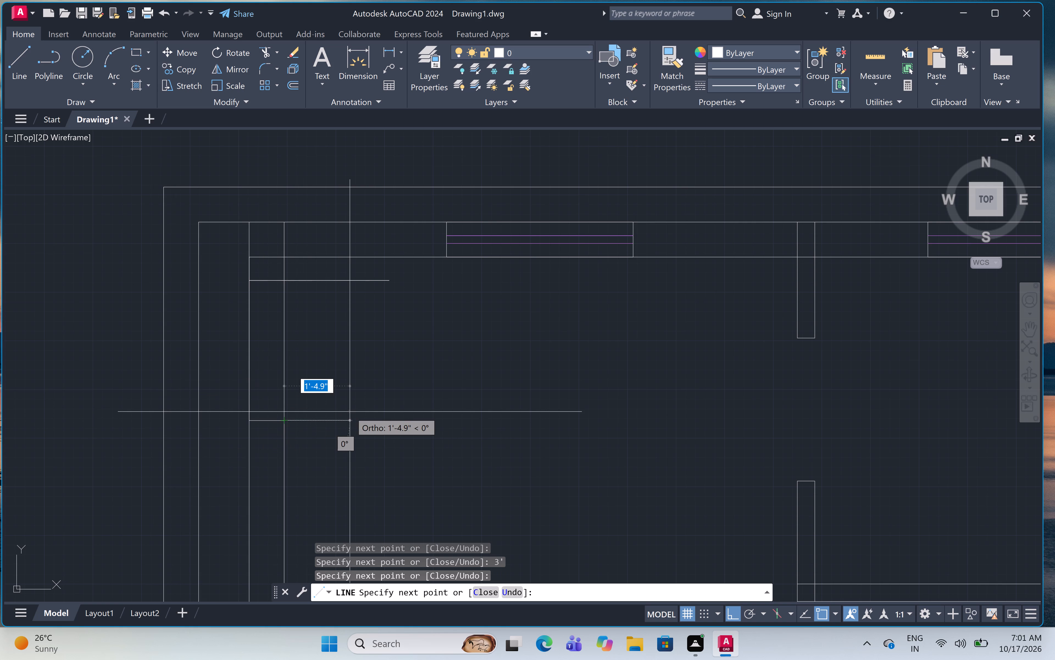
{"action": "key", "text": "Escape"}
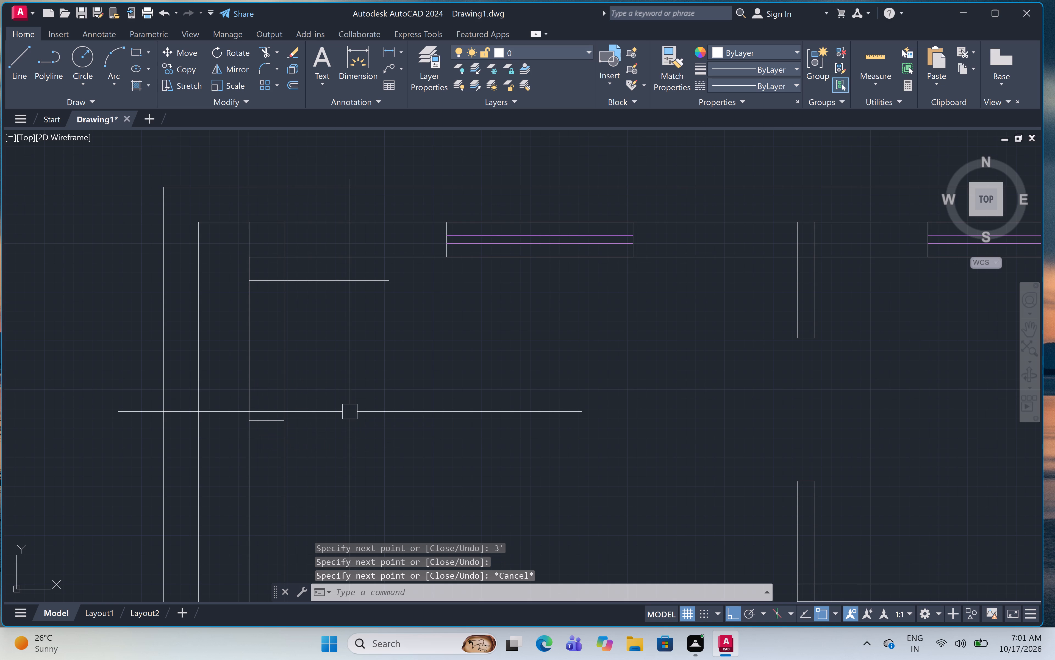
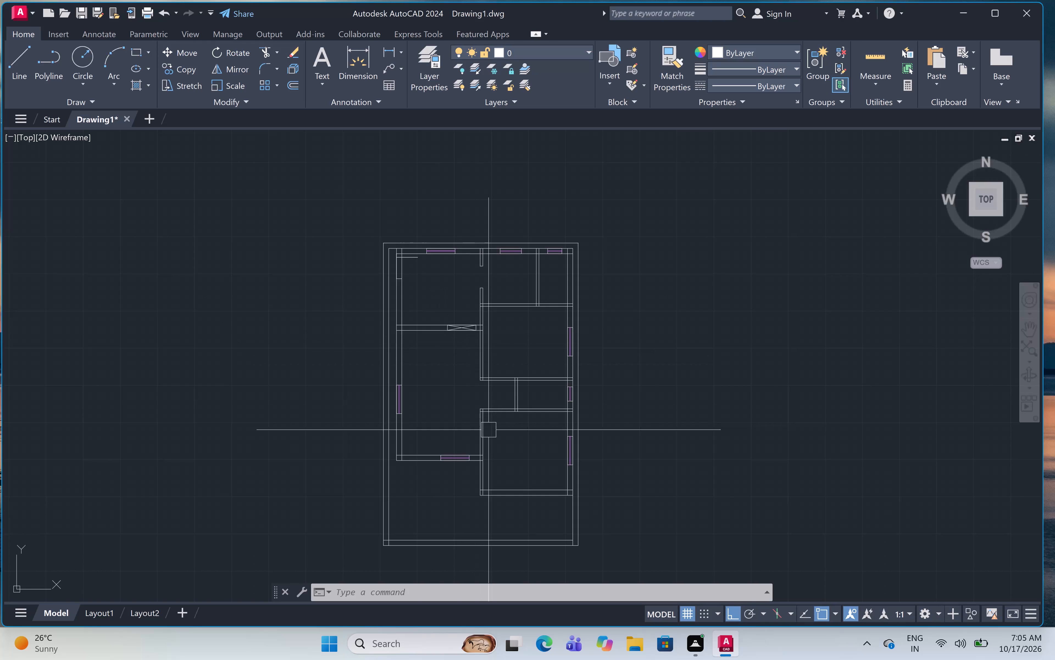
Draw a line from the large left room's bottom wall outer face at the left wall's inner face: 6" right, 3' plus 6" up, and back down.
{"action": "scroll", "coordinate": [407, 456], "scroll_direction": "up", "scroll_amount": 3}
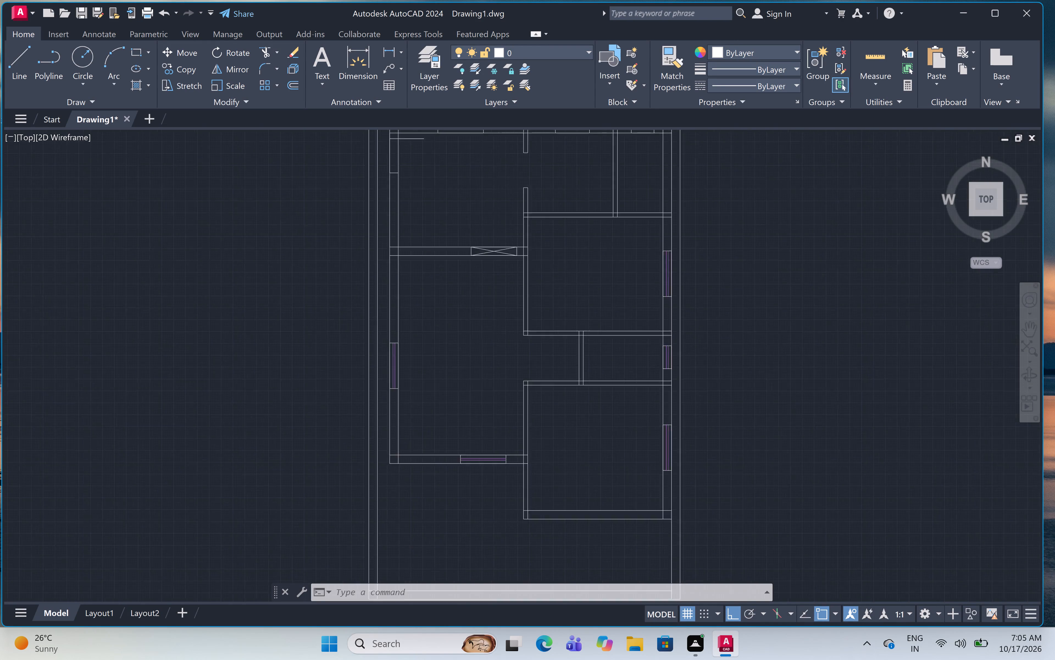
{"action": "scroll", "coordinate": [407, 455], "scroll_direction": "up", "scroll_amount": 2}
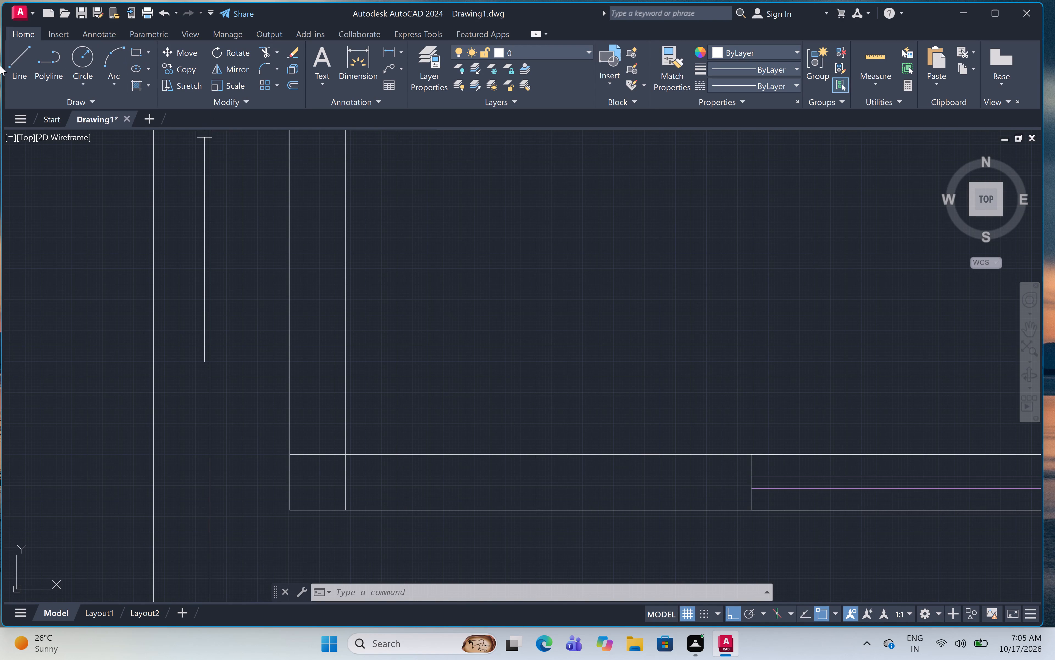
{"action": "left_click", "coordinate": [15, 59]}
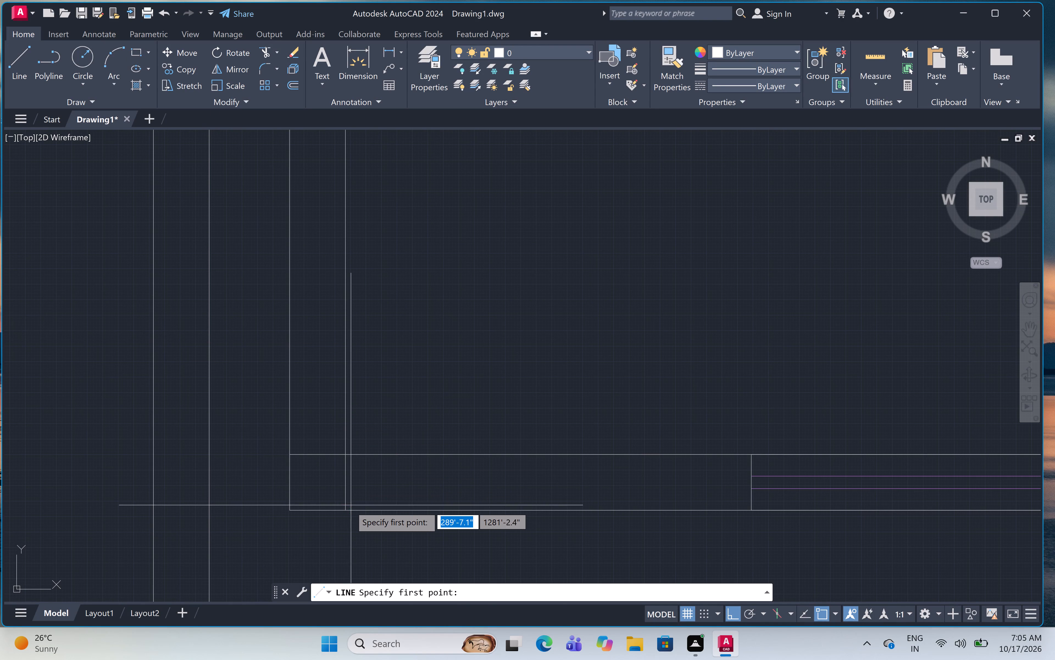
{"action": "left_click", "coordinate": [343, 510]}
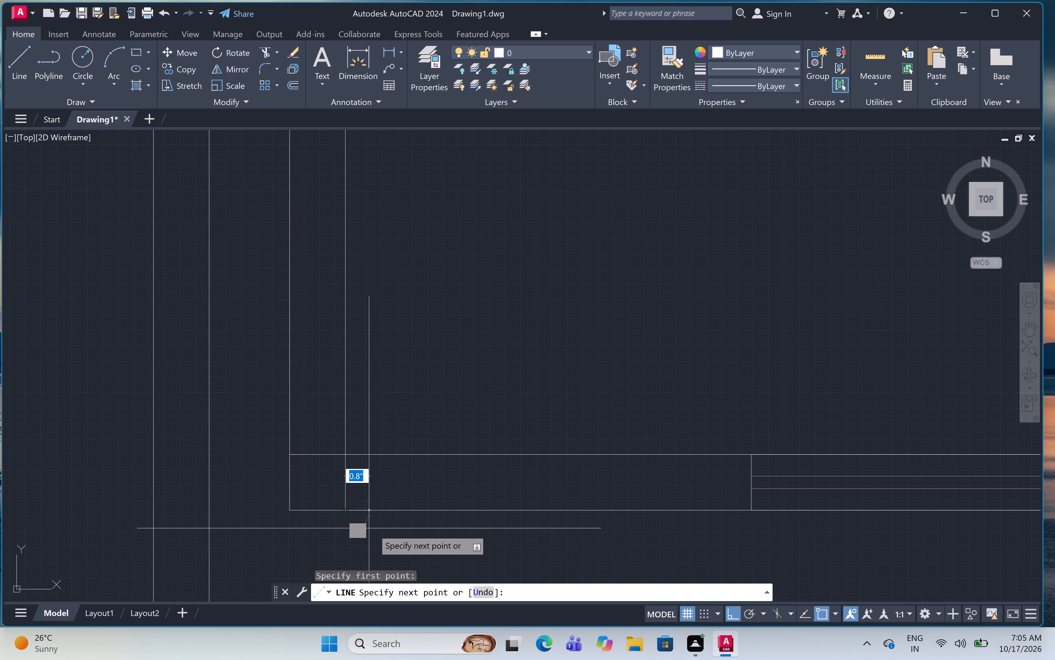
{"action": "key", "text": "6"}
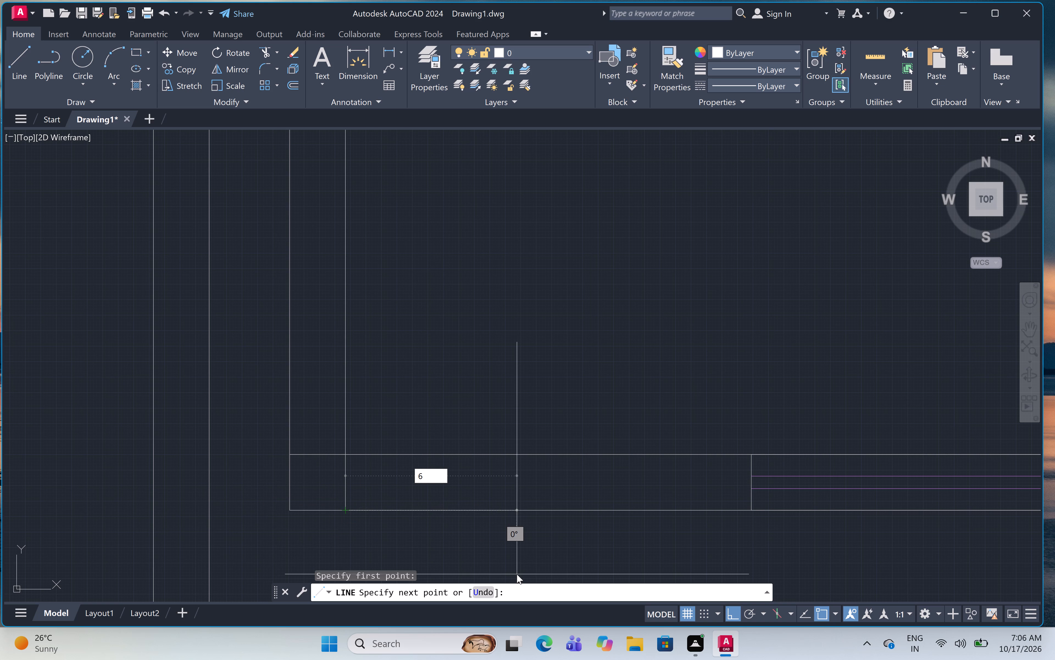
{"action": "type", "text": "\""}
{"action": "key", "text": "space"}
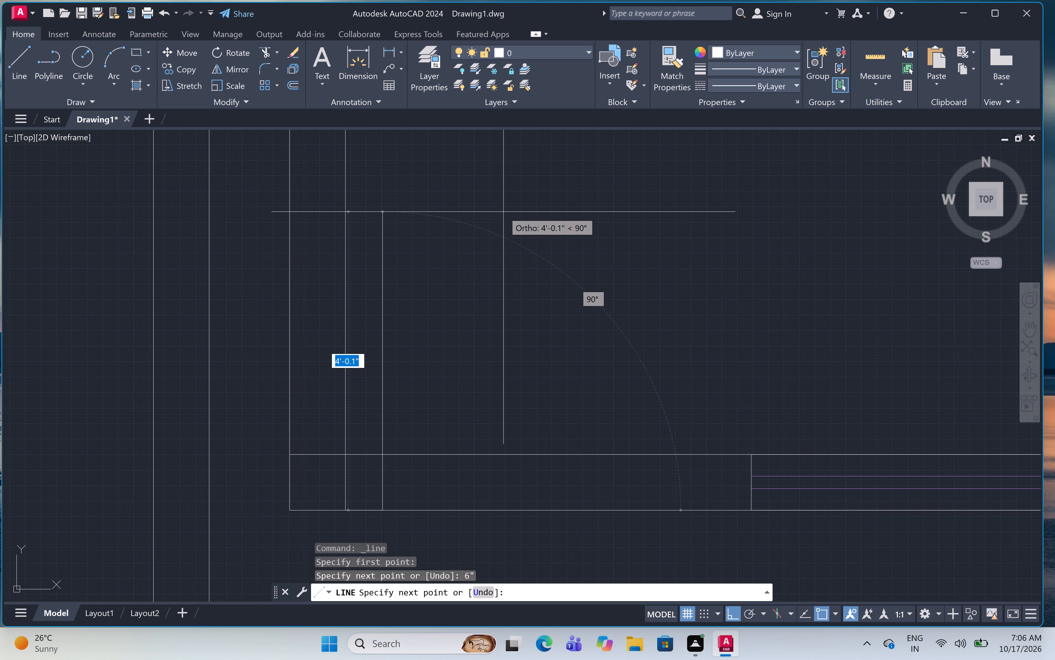
{"action": "key", "text": "3"}
{"action": "key", "text": "apostrophe"}
{"action": "key", "text": "space"}
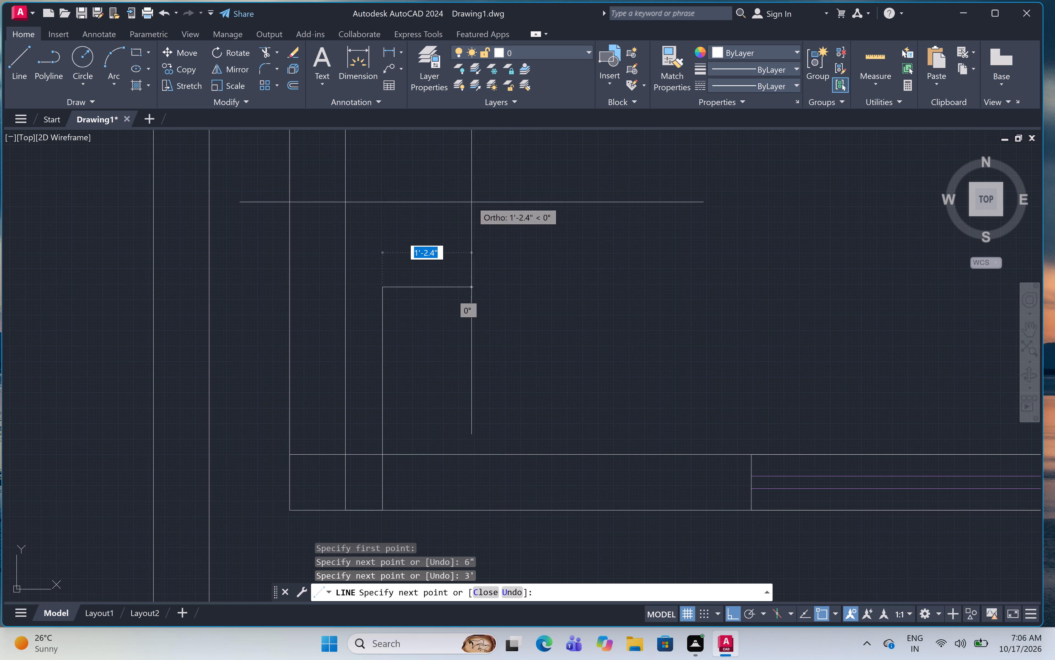
{"action": "key", "text": "6"}
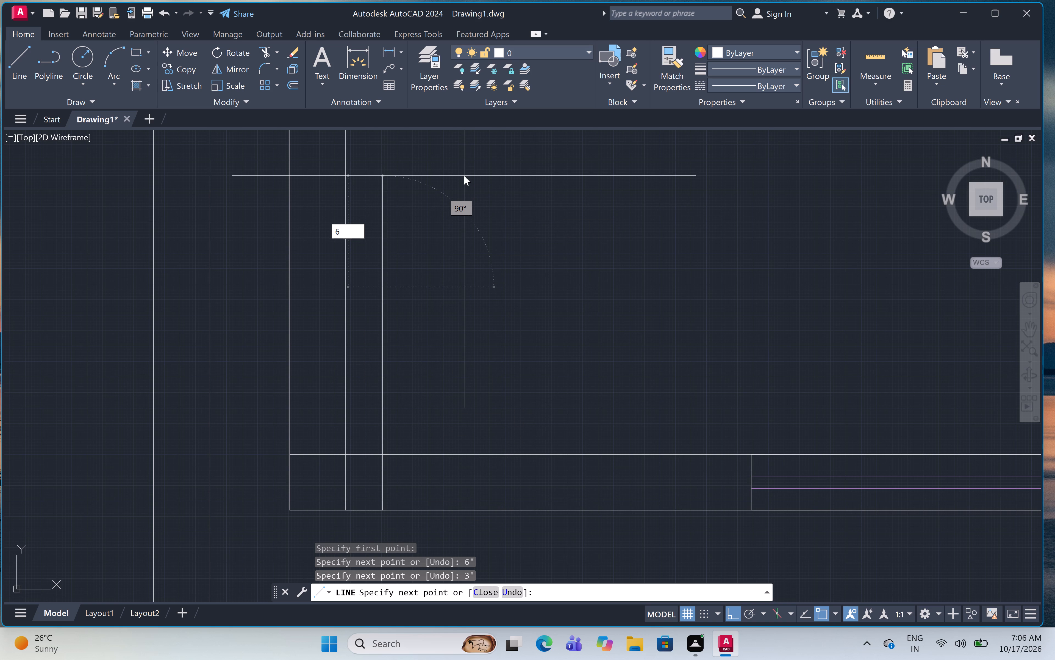
{"action": "key", "text": "shift+quotedbl"}
{"action": "key", "text": "space"}
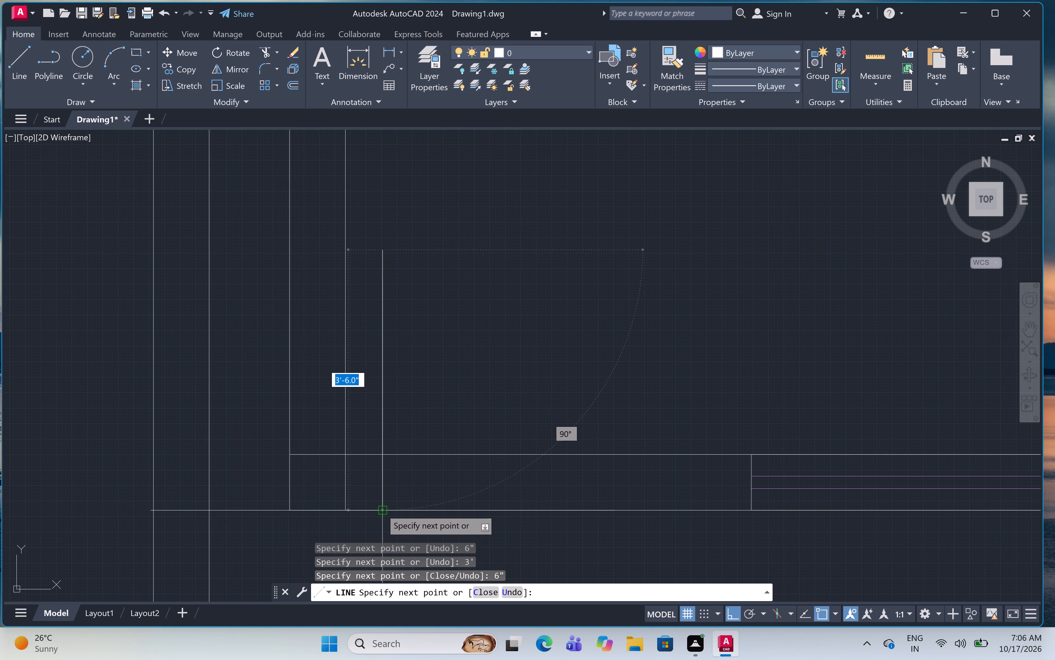
{"action": "left_click", "coordinate": [382, 510]}
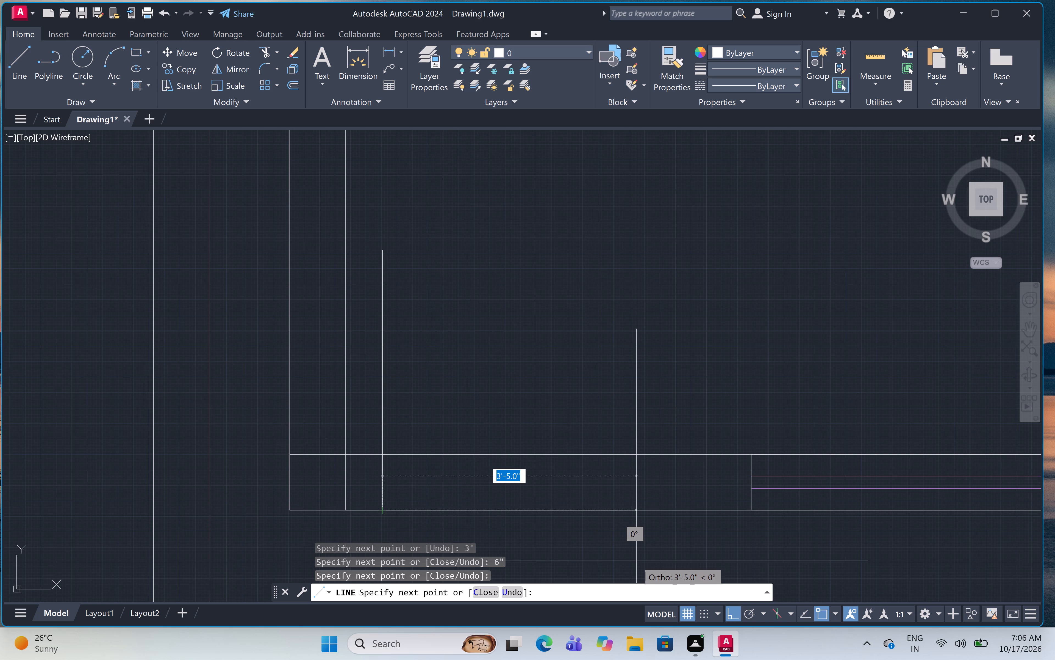
Continue the line 3'6" right along the bottom wall's outer face and up to its inner face as the opening's jamb.
{"action": "key", "text": "3"}
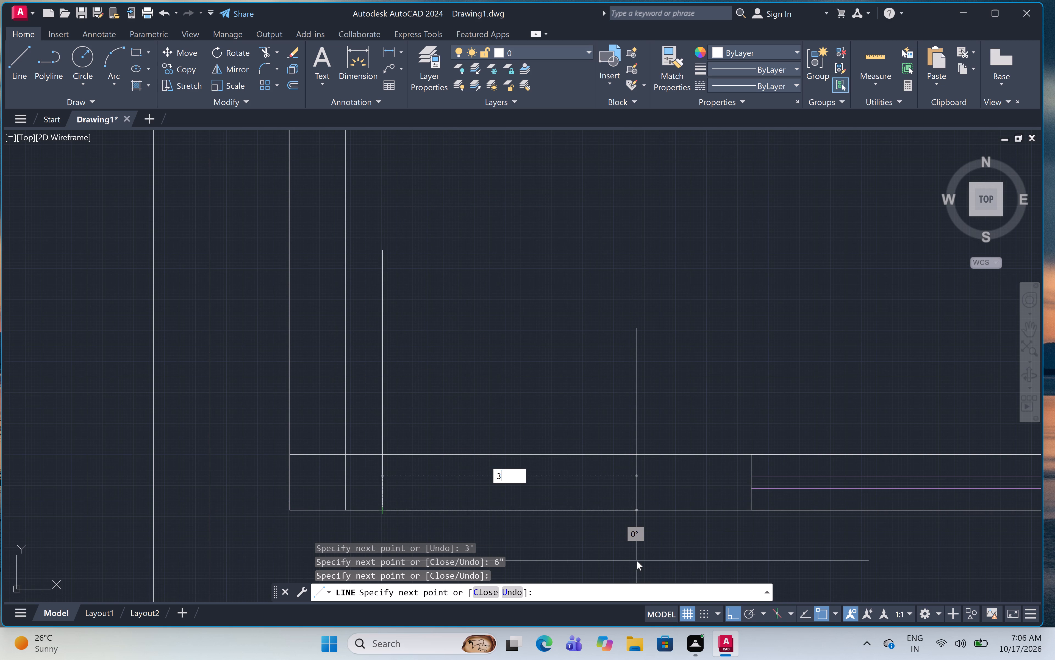
{"action": "key", "text": "apostrophe"}
{"action": "key", "text": "6"}
{"action": "key", "text": "shift+quotedbl"}
{"action": "key", "text": "space"}
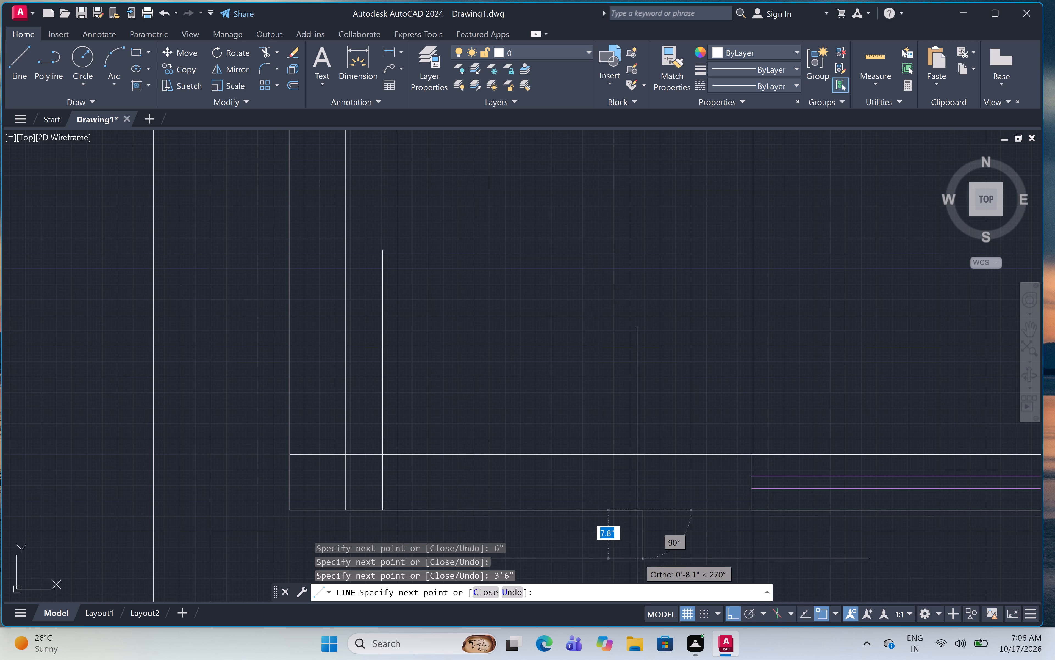
{"action": "left_click", "coordinate": [645, 450]}
{"action": "key", "text": "Escape"}
Draw a line from the middle right-hand room's bottom wall lower face at the left wall's inner face: 6" right, 3' up, and back down.
{"action": "scroll", "coordinate": [685, 404], "scroll_direction": "down", "scroll_amount": 2}
{"action": "scroll", "coordinate": [712, 364], "scroll_direction": "down", "scroll_amount": 1}
{"action": "middle_click_drag", "start_coordinate": [712, 363], "coordinate": [640, 416]}
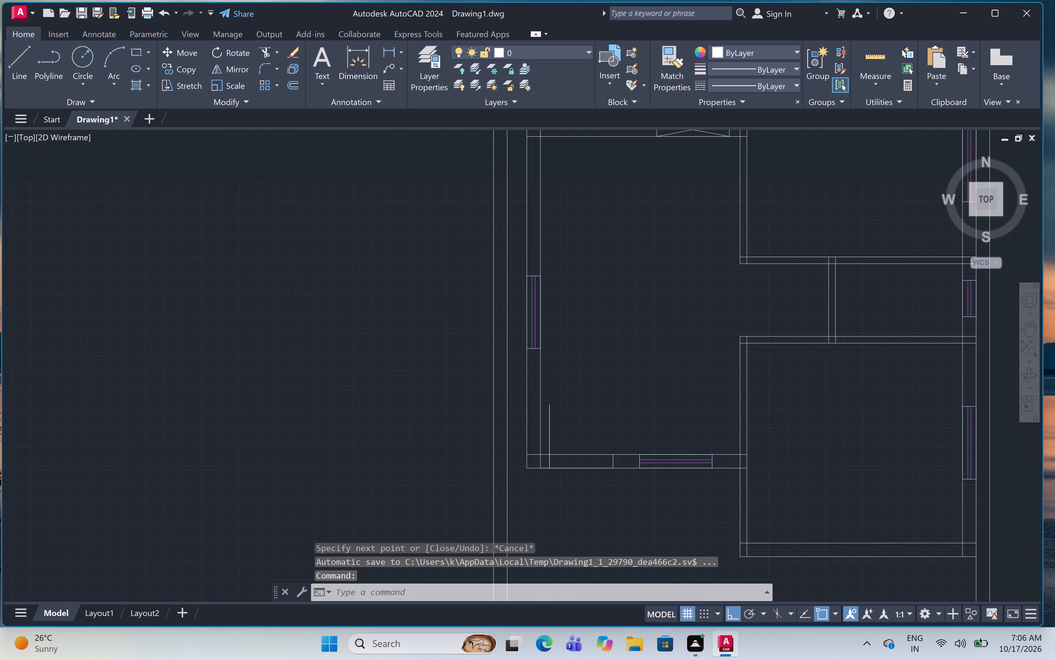
{"action": "scroll", "coordinate": [640, 416], "scroll_direction": "down", "scroll_amount": 1}
{"action": "middle_click_drag", "start_coordinate": [640, 416], "coordinate": [601, 451]}
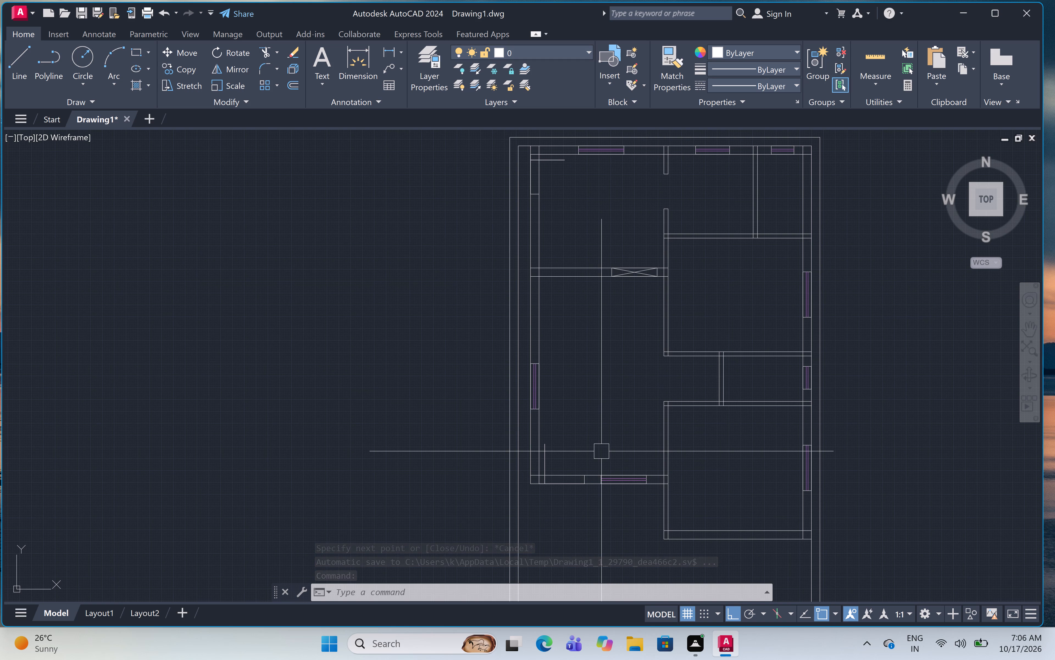
{"action": "scroll", "coordinate": [674, 351], "scroll_direction": "up", "scroll_amount": 4}
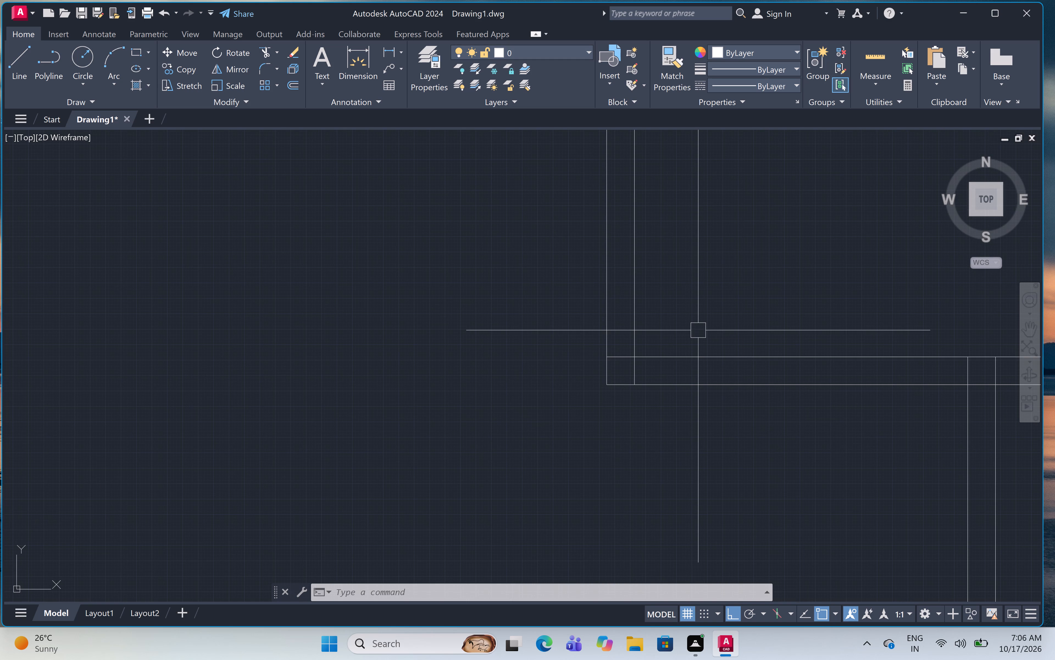
{"action": "key", "text": "l"}
{"action": "key", "text": "space"}
{"action": "left_click", "coordinate": [634, 384]}
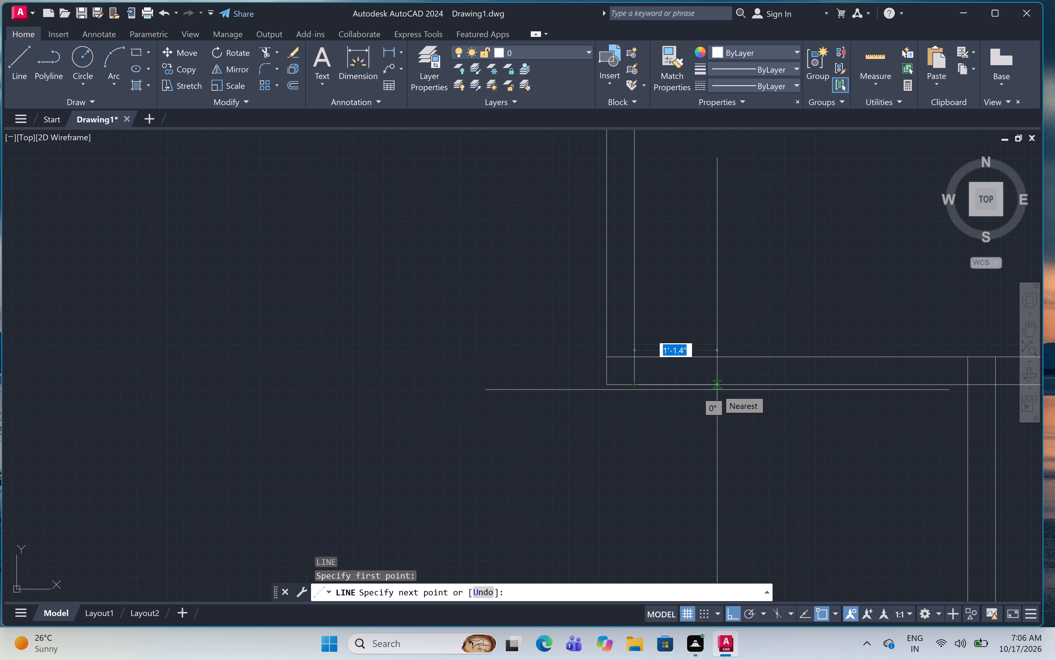
{"action": "type", "text": "6\""}
{"action": "key", "text": "space"}
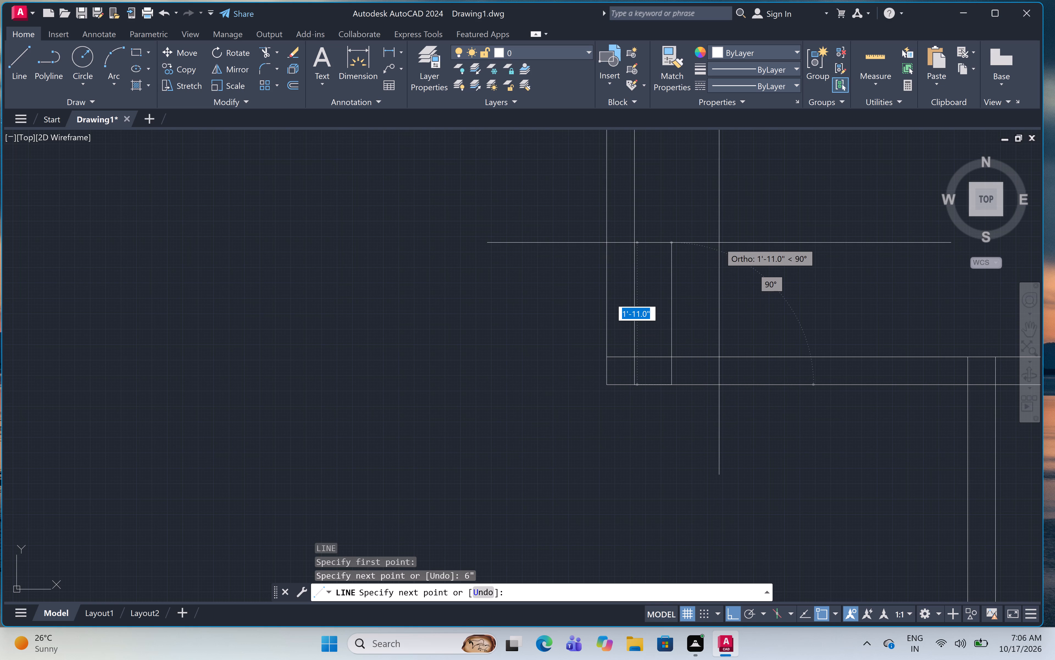
{"action": "key", "text": "3"}
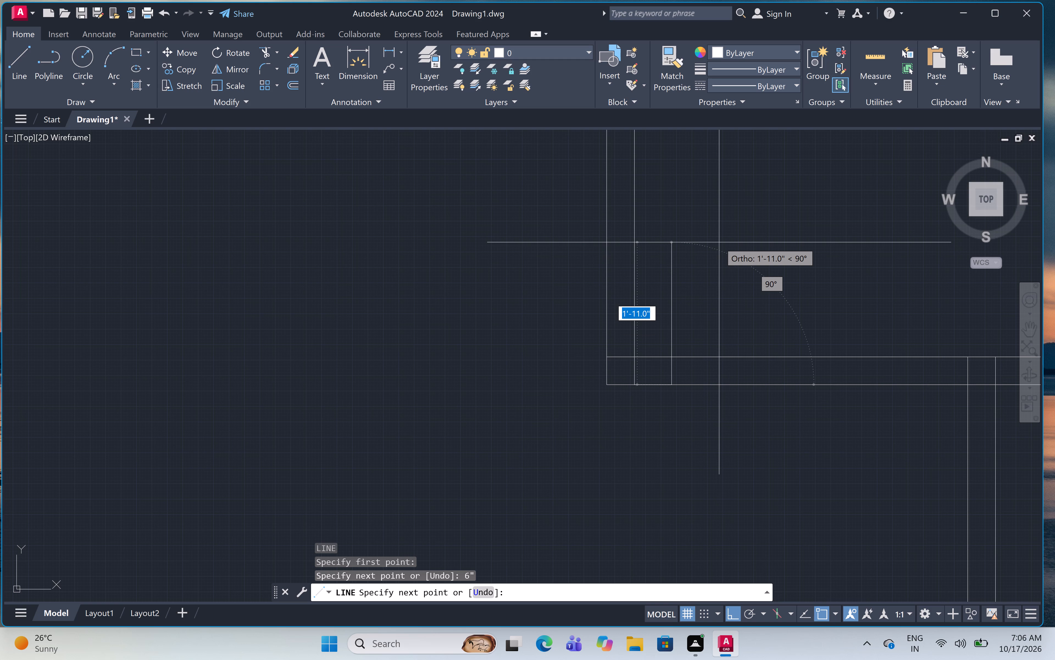
{"action": "key", "text": "3"}
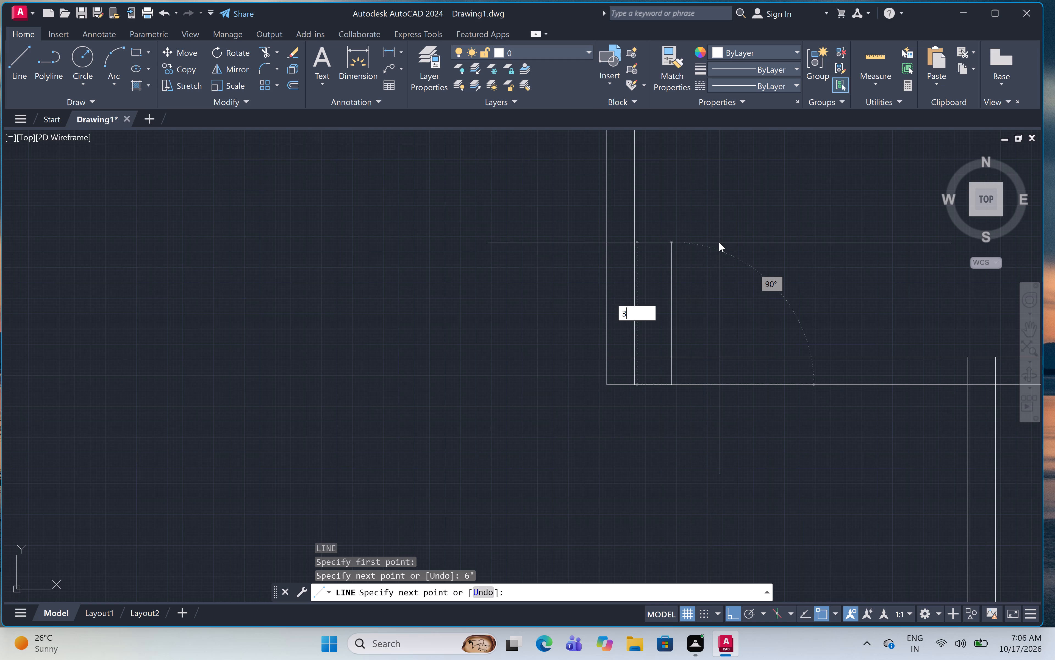
{"action": "type", "text": "'"}
{"action": "key", "text": "space"}
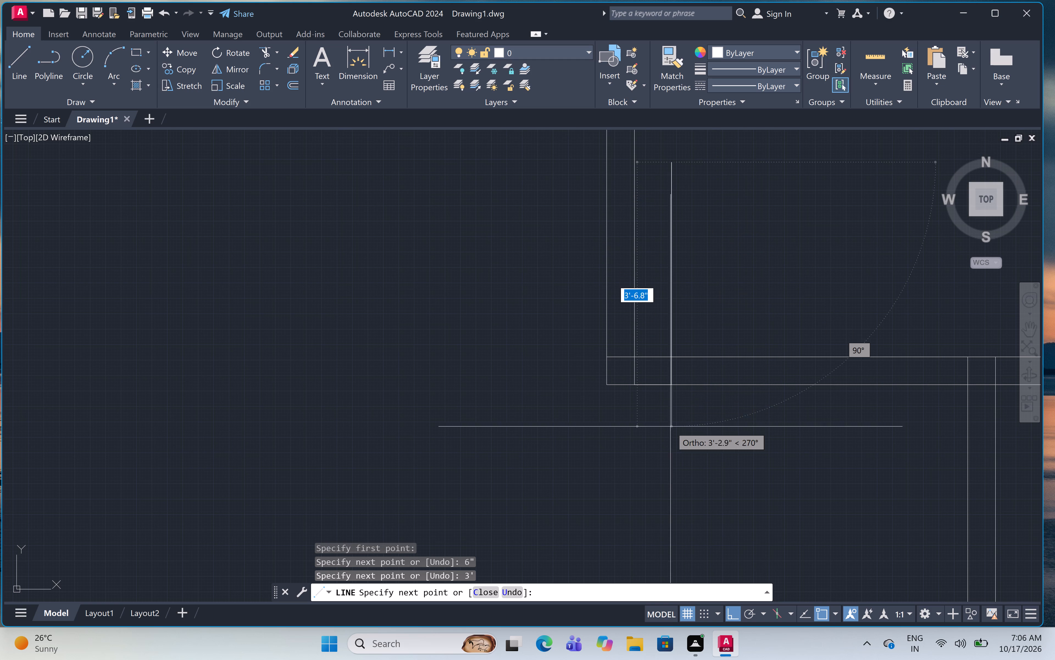
{"action": "left_click", "coordinate": [673, 385]}
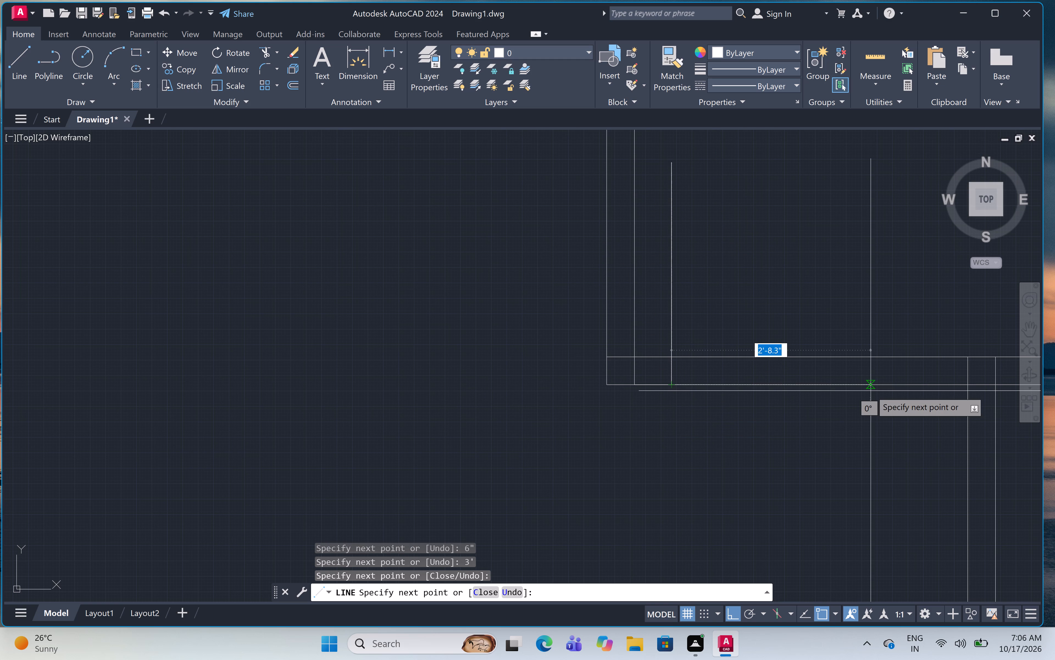
Continue the line 3' right along that wall's lower face and up to its upper face as the jamb.
{"action": "type", "text": "3'"}
{"action": "key", "text": "space"}
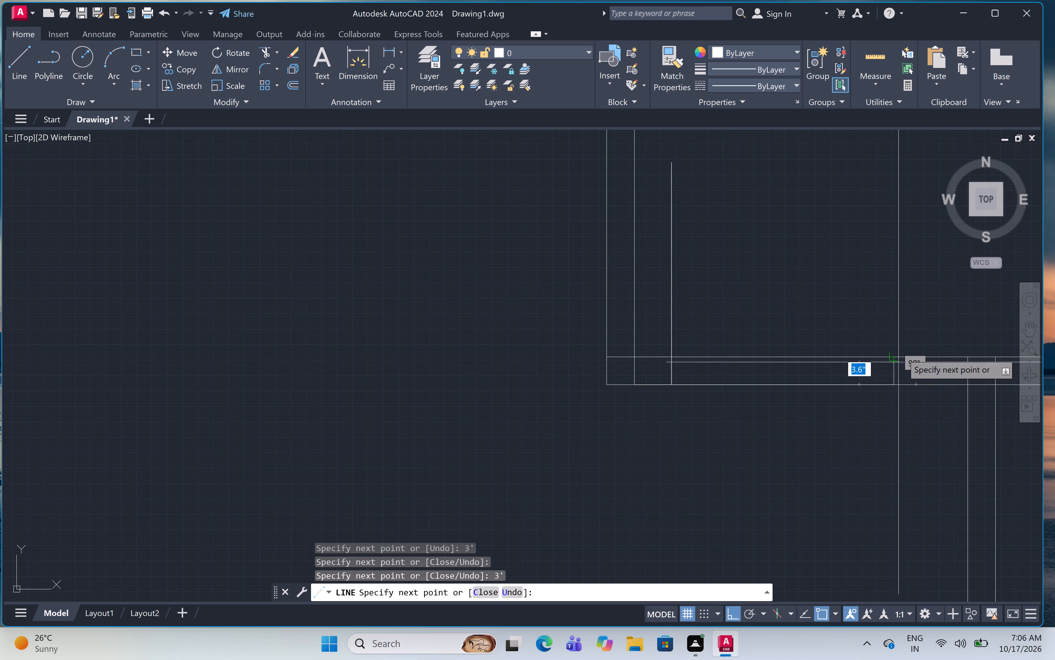
{"action": "left_click", "coordinate": [895, 357]}
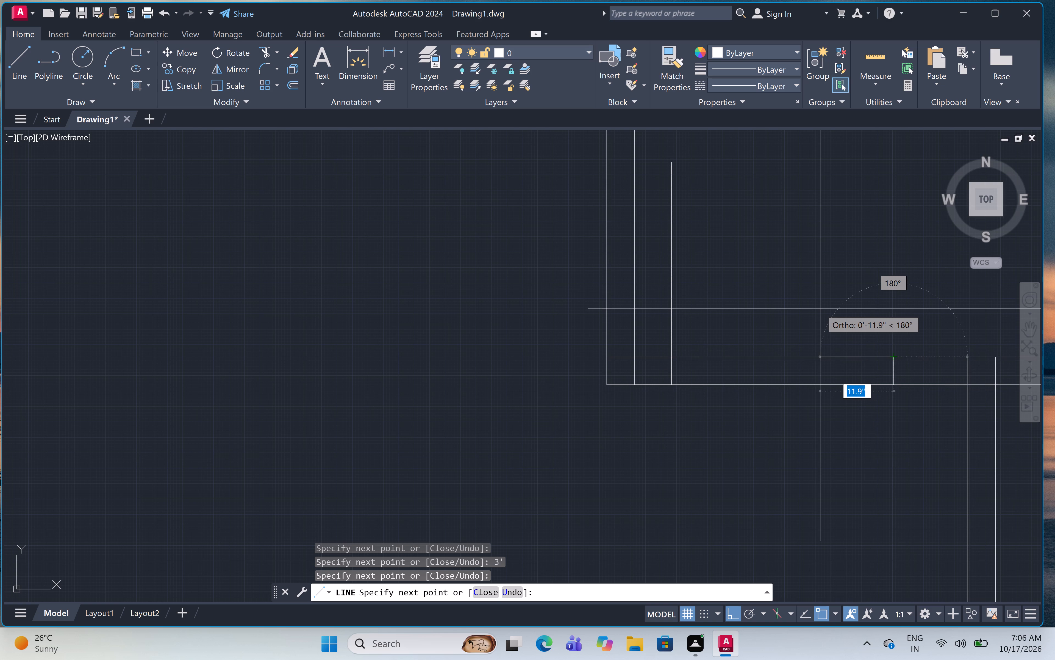
{"action": "key", "text": "Escape"}
Draw a line from the bottom-right room's top wall upper face at the left wall's inner face: 6" right, 3' down, and back up.
{"action": "scroll", "coordinate": [820, 309], "scroll_direction": "down", "scroll_amount": 3}
{"action": "middle_click_drag", "start_coordinate": [819, 308], "coordinate": [732, 251]}
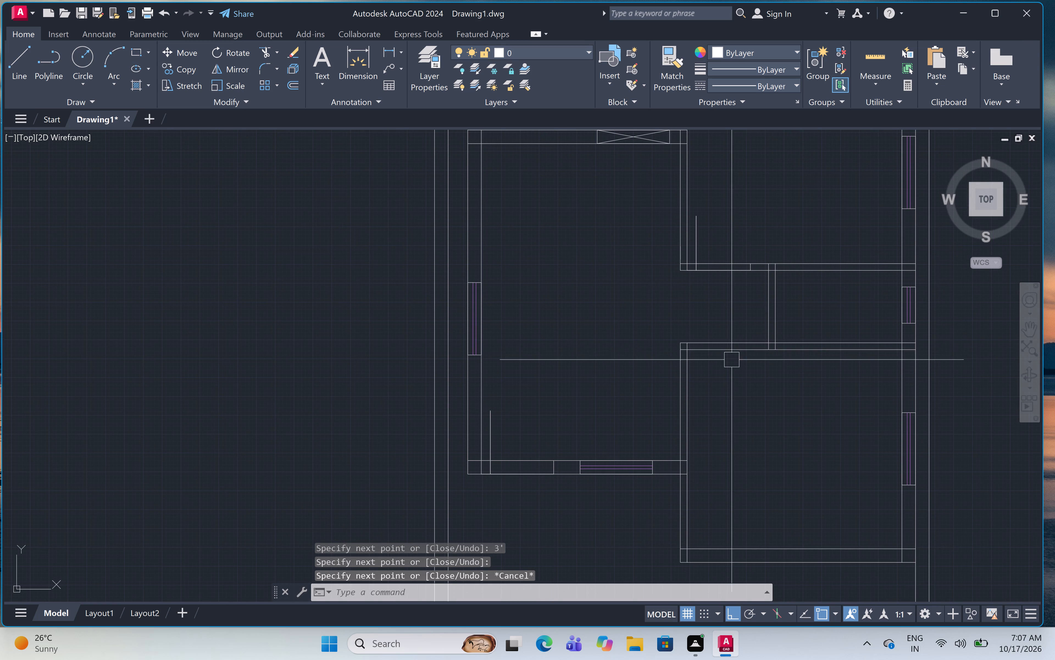
{"action": "scroll", "coordinate": [729, 360], "scroll_direction": "up", "scroll_amount": 3}
{"action": "type", "text": "l"}
{"action": "key", "text": "space"}
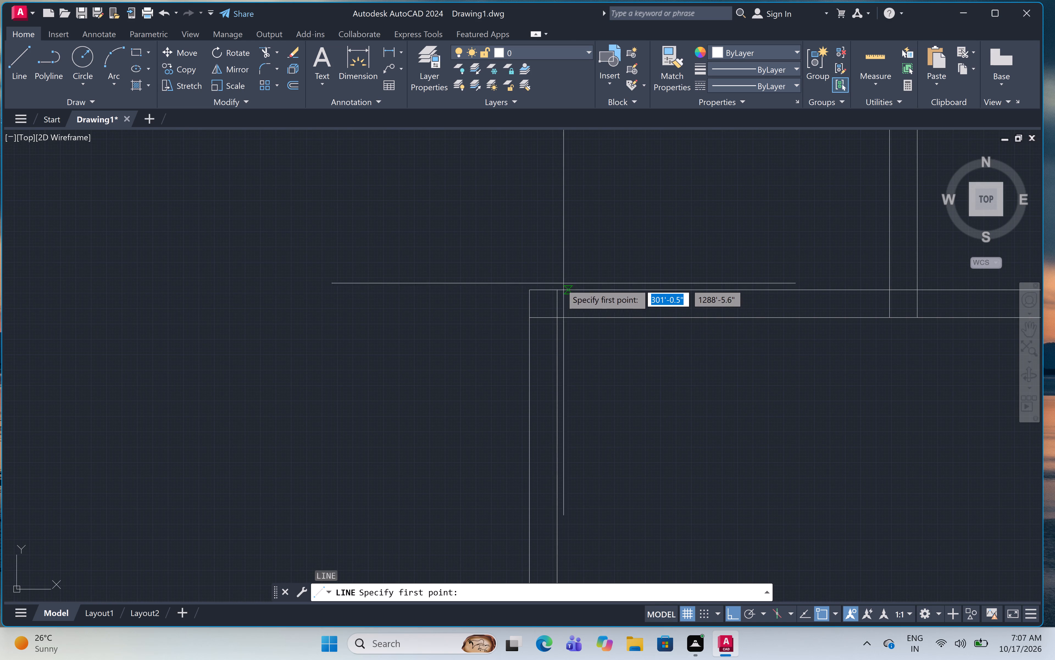
{"action": "left_click", "coordinate": [560, 287]}
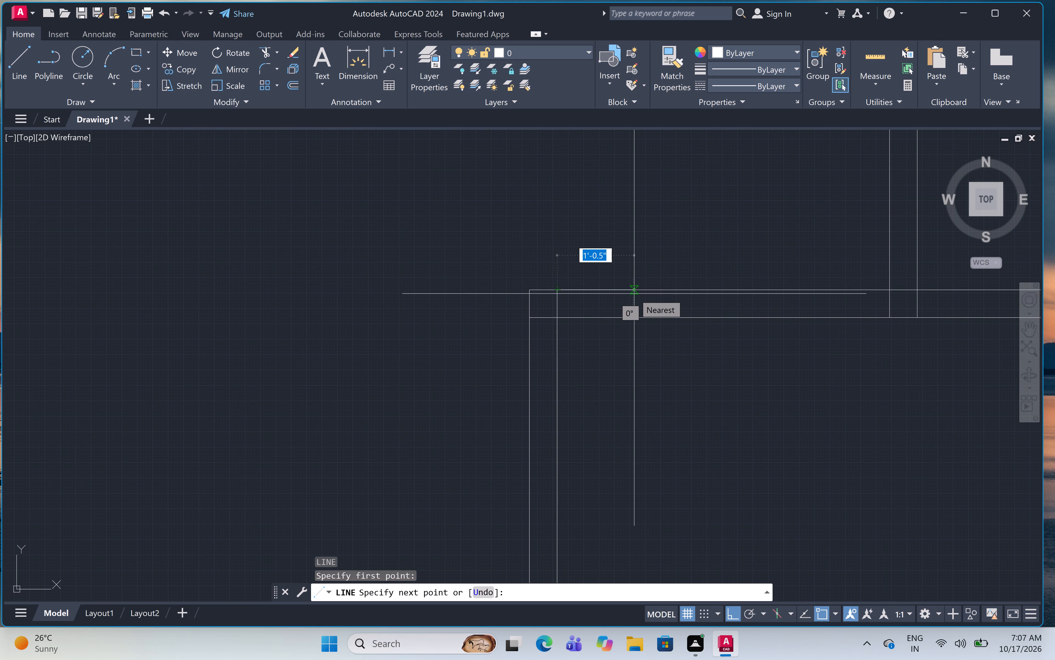
{"action": "key", "text": "6"}
{"action": "type", "text": "\""}
{"action": "key", "text": "space"}
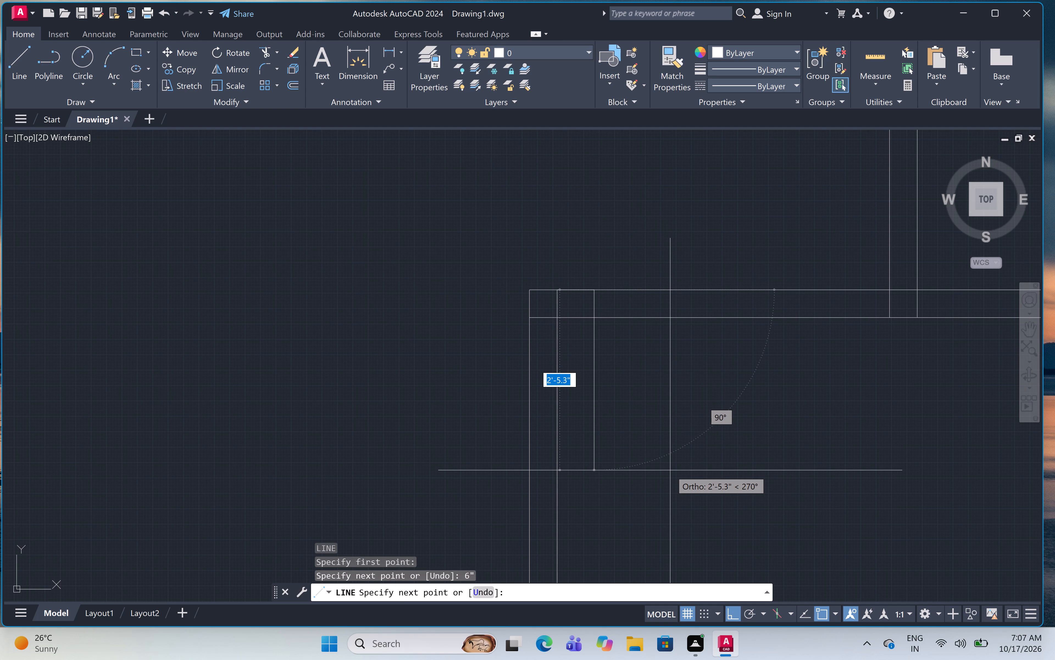
{"action": "key", "text": "3"}
{"action": "type", "text": "'"}
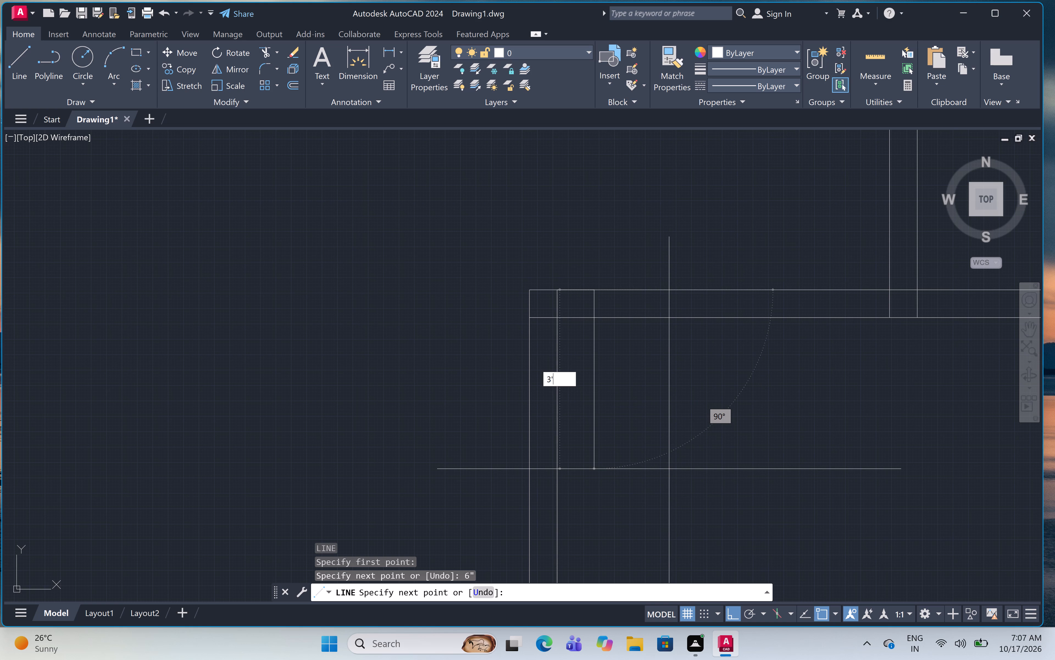
{"action": "key", "text": "space"}
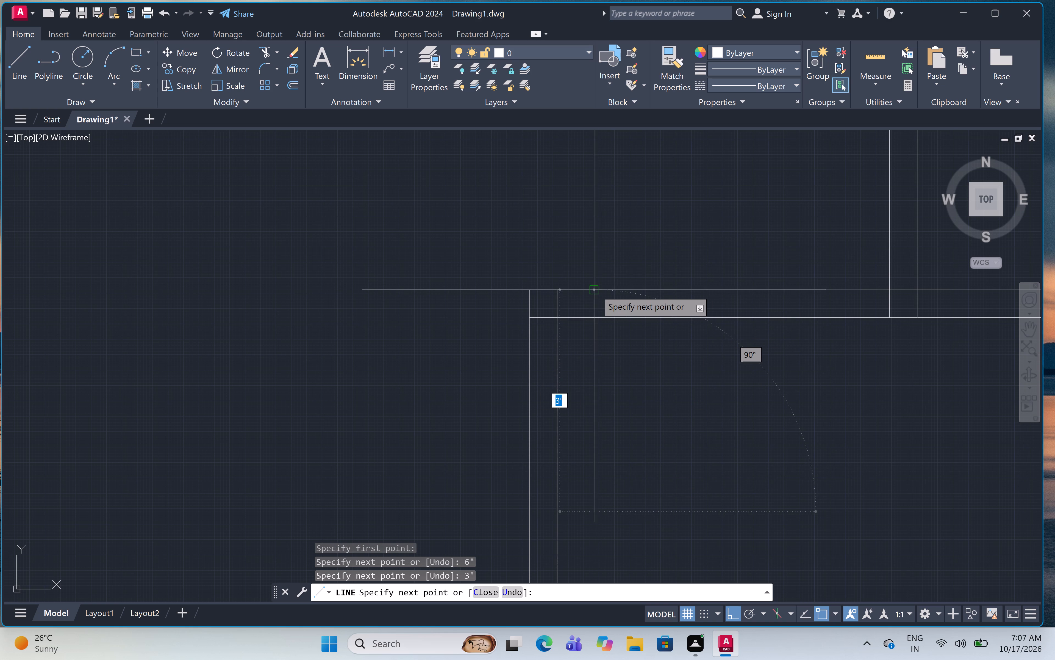
{"action": "left_click", "coordinate": [596, 290]}
Continue the line 3' right along that wall's upper face and down to its lower face as the jamb.
{"action": "type", "text": "3'"}
{"action": "key", "text": "space"}
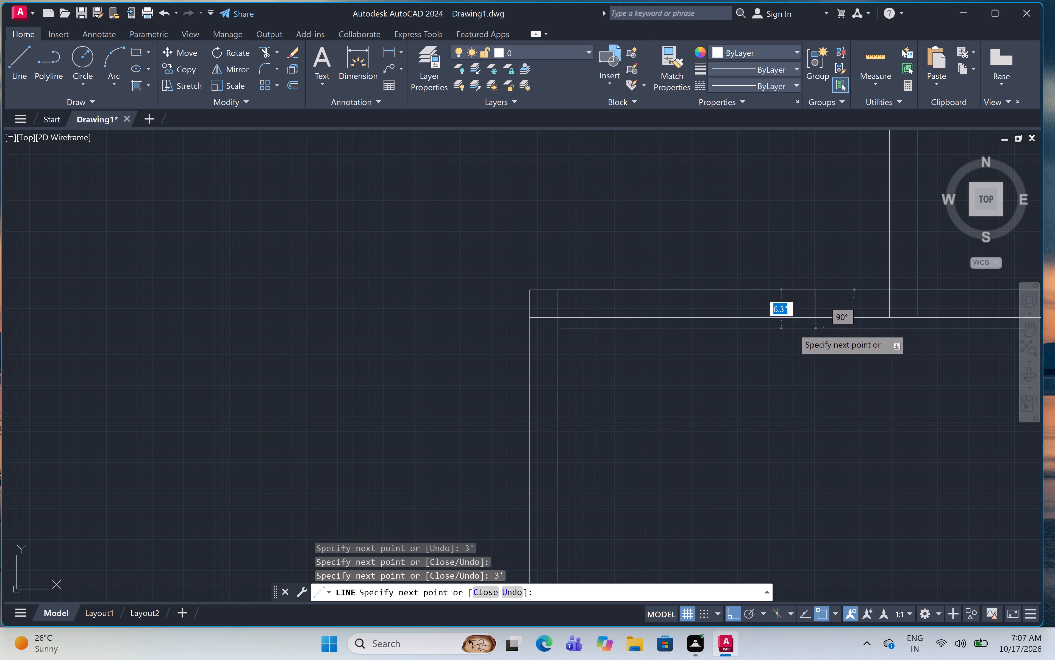
{"action": "left_click", "coordinate": [814, 317]}
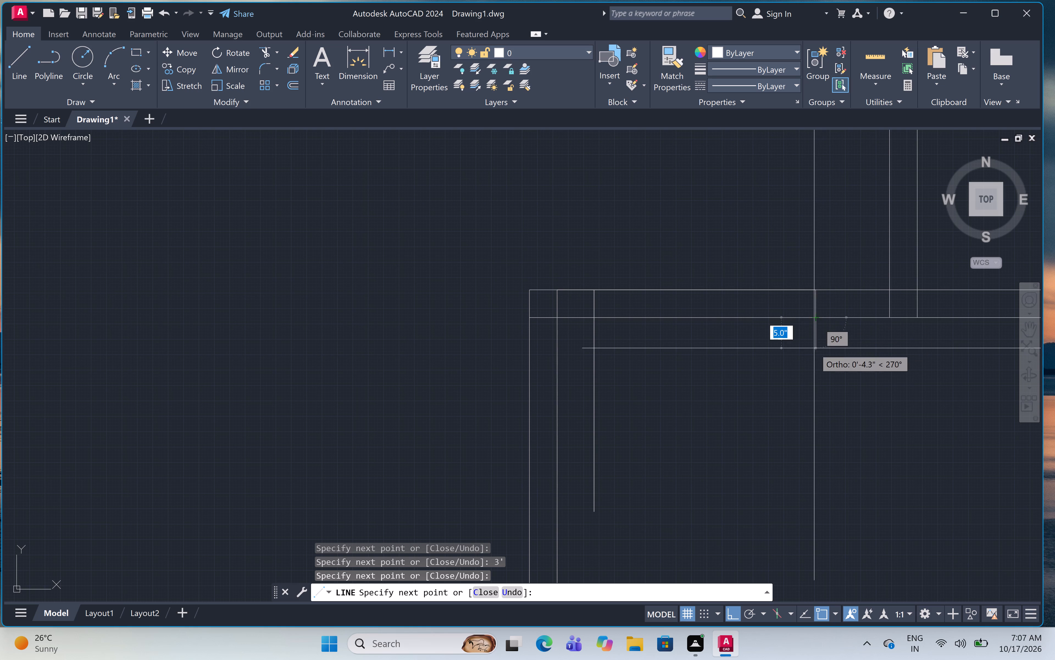
{"action": "key", "text": "Escape"}
Draw a line from the small middle room's bottom wall lower face at the partition's right face: 3" right, 2' up, and back down.
{"action": "scroll", "coordinate": [820, 337], "scroll_direction": "down", "scroll_amount": 3}
{"action": "middle_click_drag", "start_coordinate": [820, 337], "coordinate": [802, 389]}
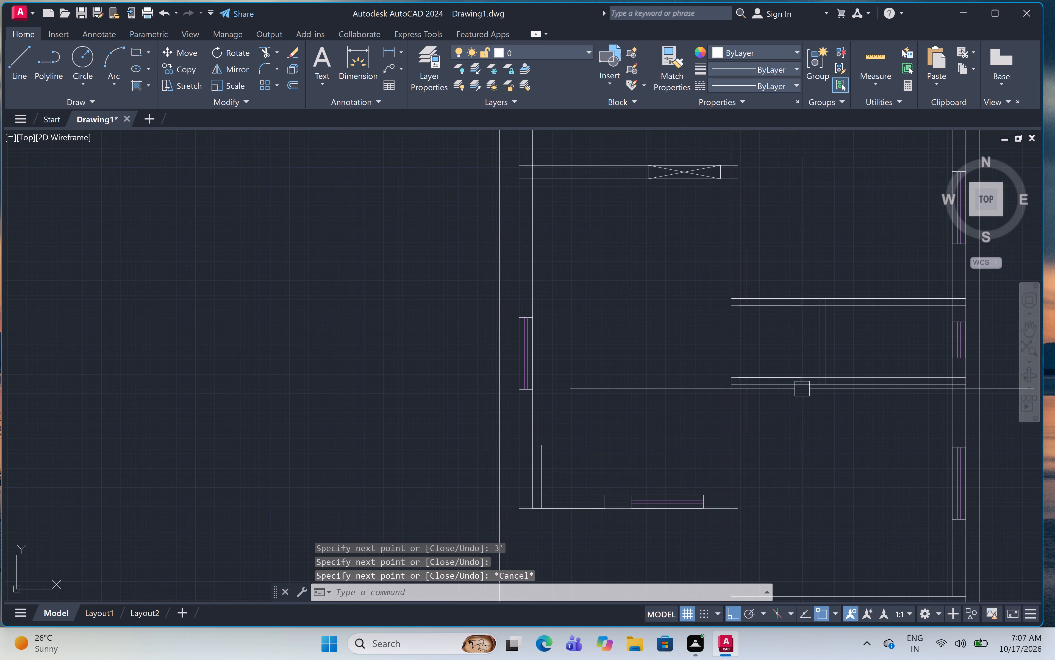
{"action": "scroll", "coordinate": [824, 385], "scroll_direction": "up", "scroll_amount": 3}
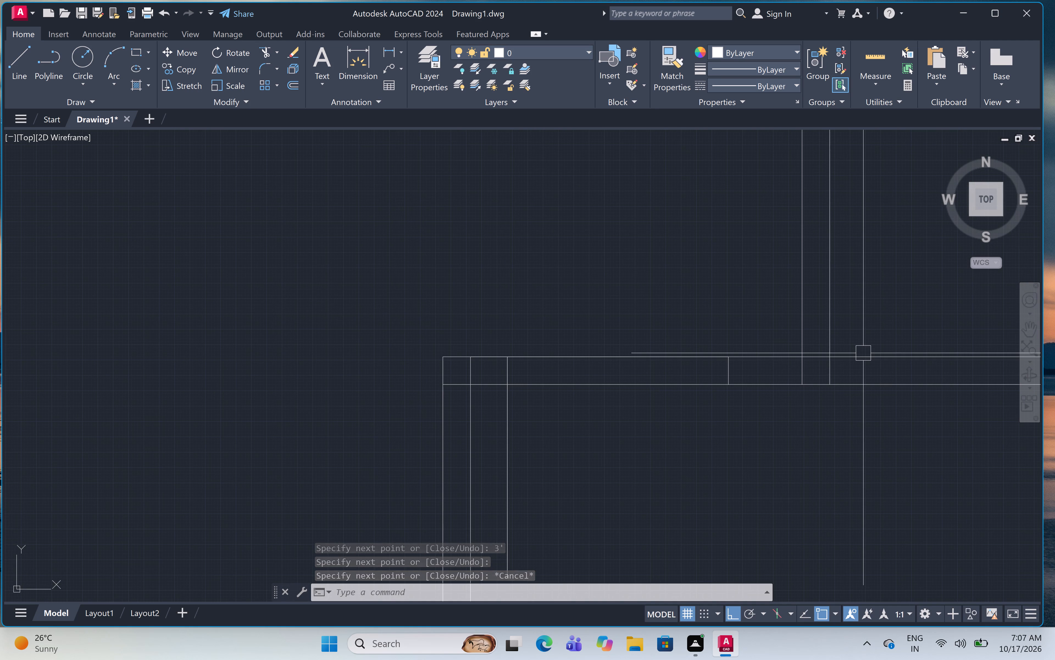
{"action": "type", "text": "l"}
{"action": "key", "text": "space"}
{"action": "middle_click_drag", "start_coordinate": [858, 422], "coordinate": [638, 427]}
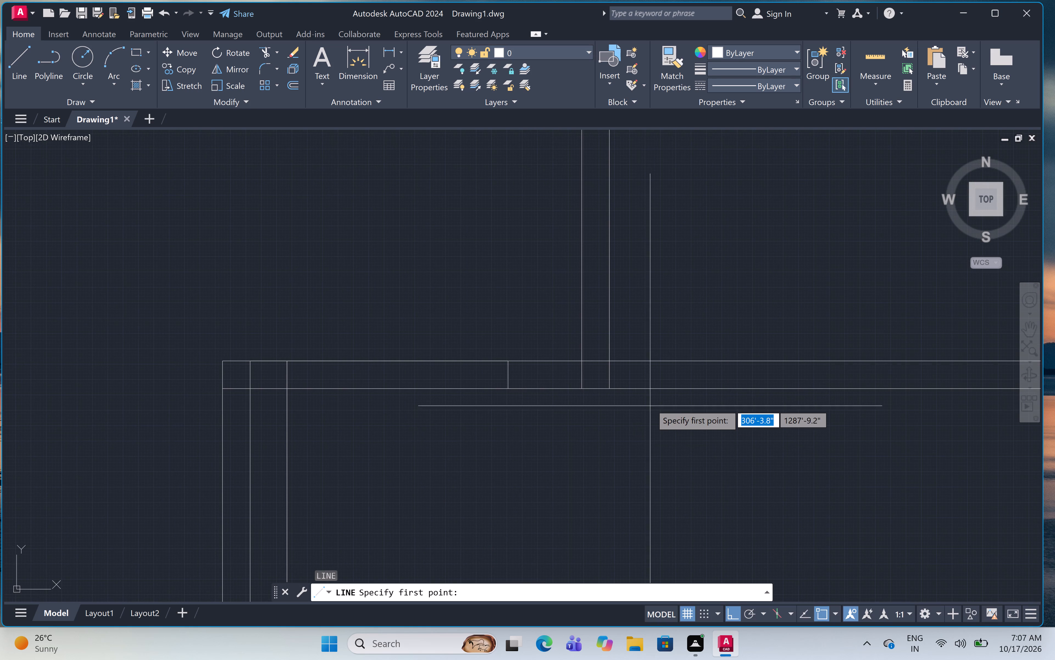
{"action": "left_click", "coordinate": [611, 386]}
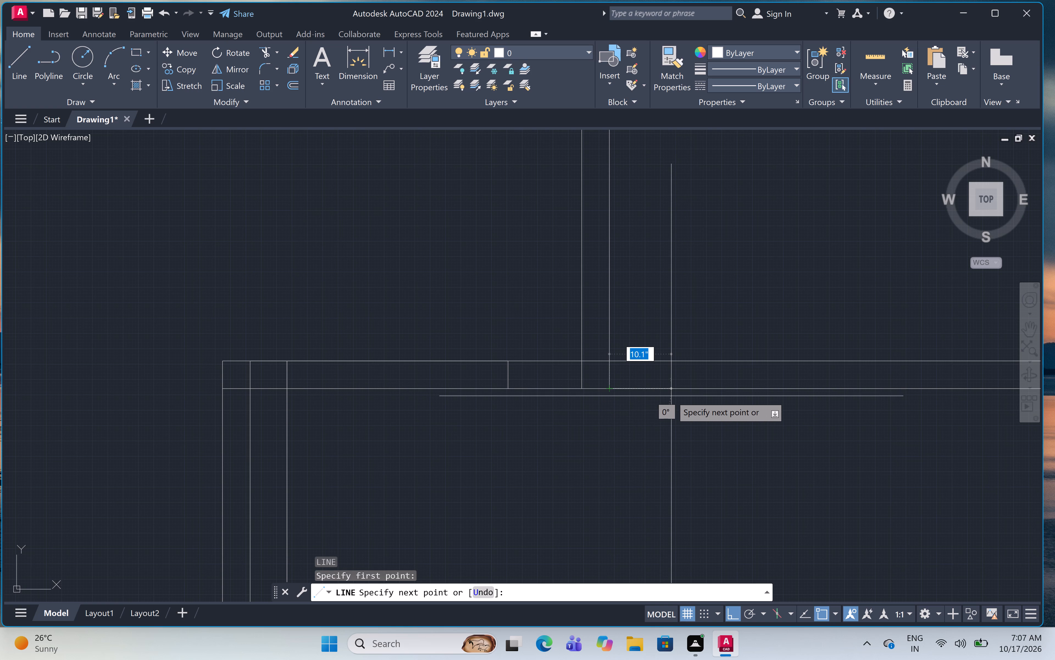
{"action": "key", "text": "3"}
{"action": "type", "text": "\""}
{"action": "key", "text": "space"}
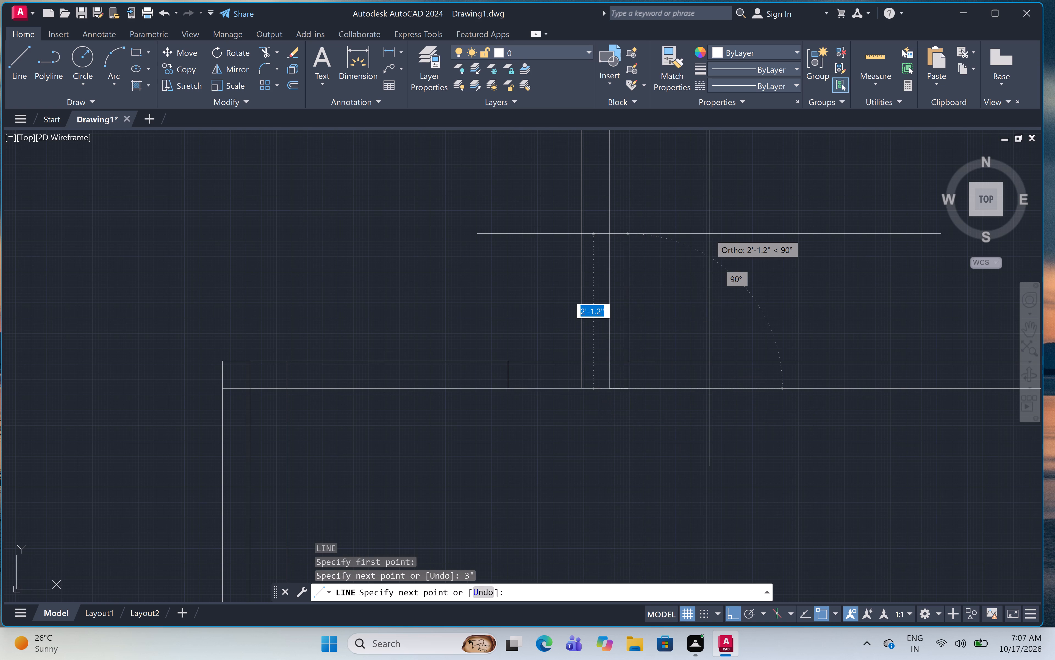
{"action": "key", "text": "2"}
{"action": "key", "text": "apostrophe"}
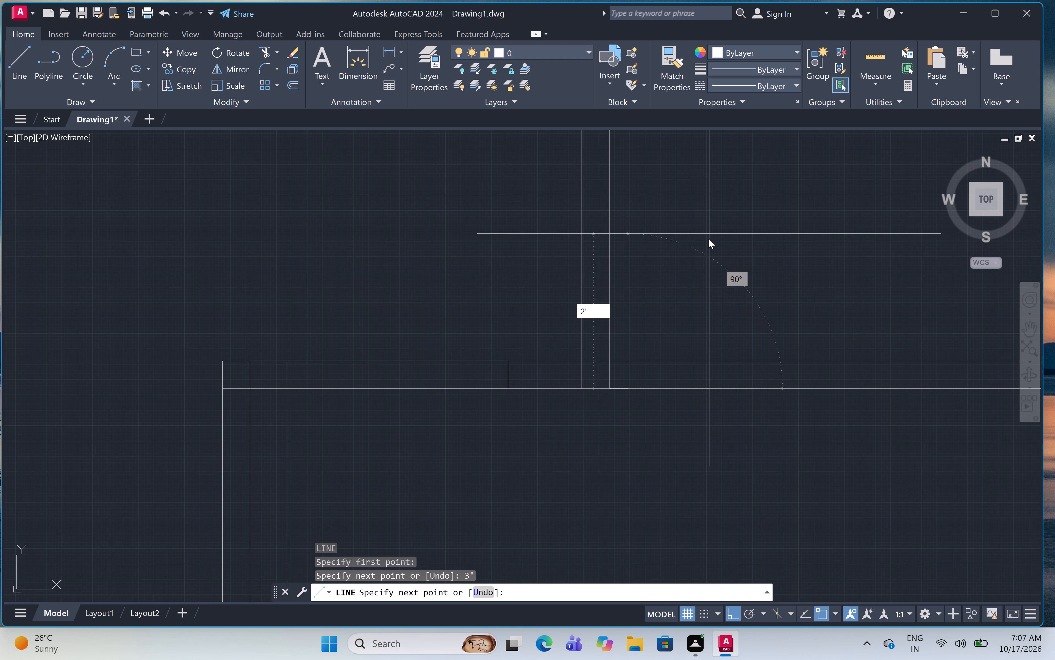
{"action": "key", "text": "space"}
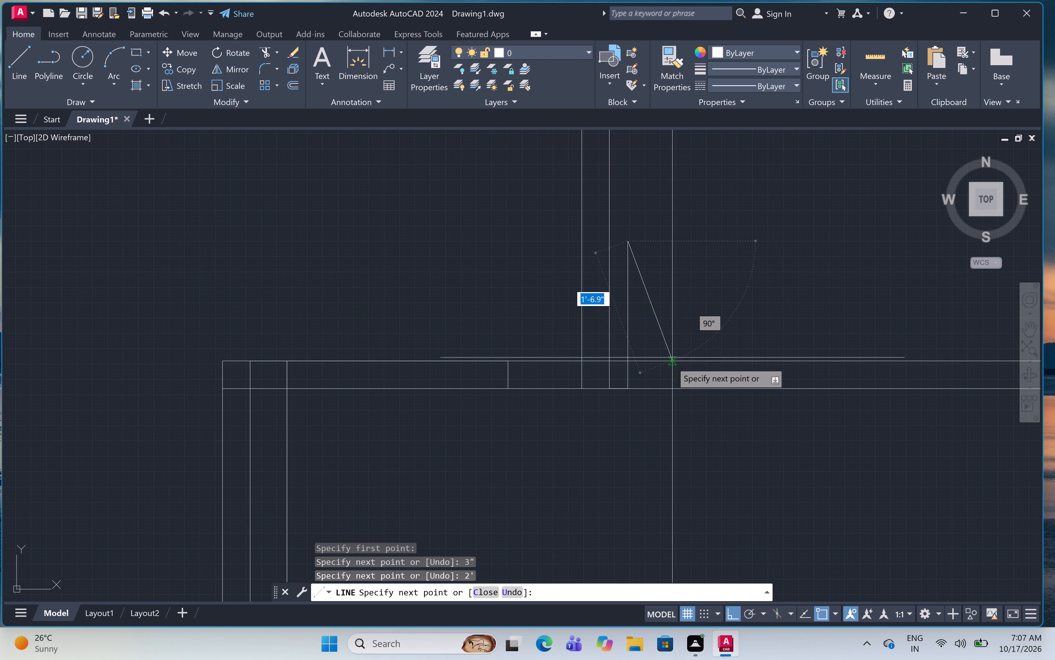
{"action": "left_click", "coordinate": [629, 389]}
Continue the line 2' right along that wall's lower face and up to its upper face as the jamb.
{"action": "key", "text": "2"}
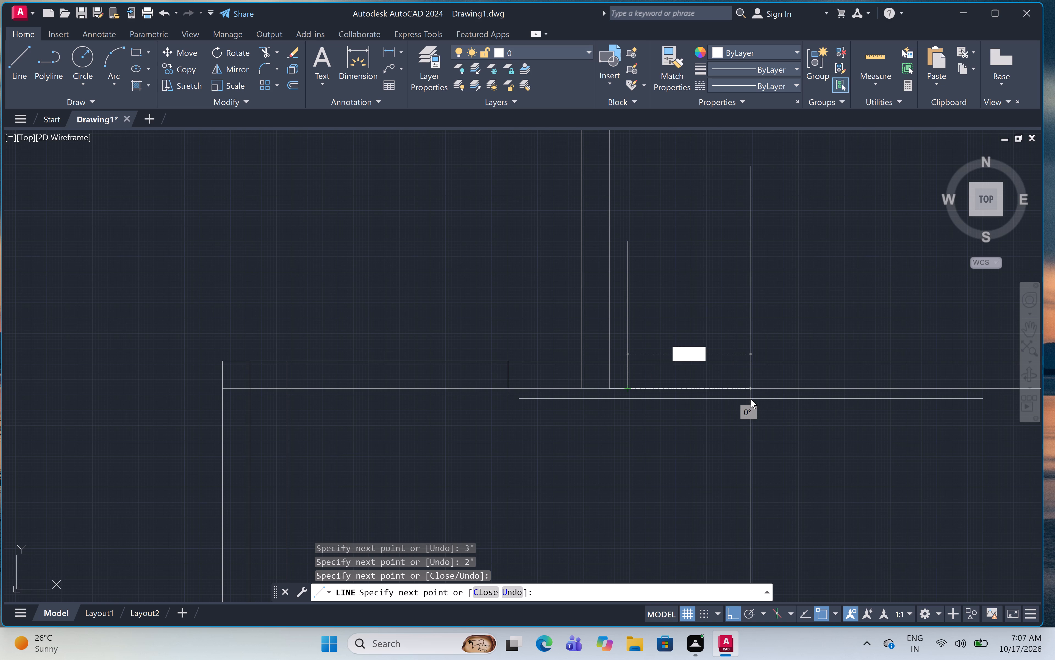
{"action": "type", "text": "'"}
{"action": "key", "text": "space"}
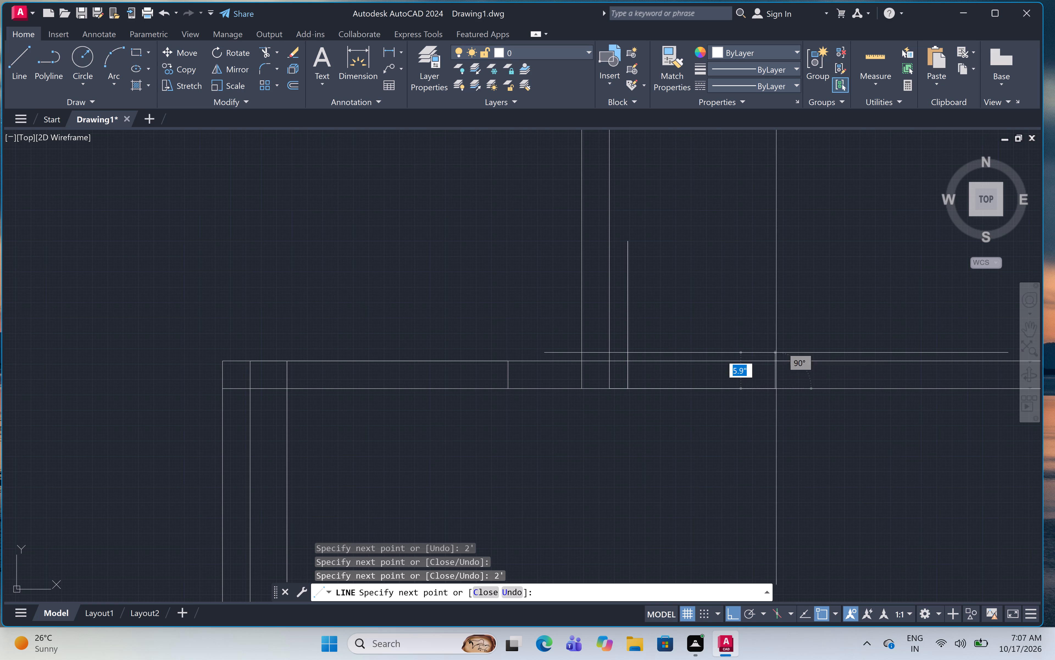
{"action": "left_click", "coordinate": [772, 364]}
{"action": "key", "text": "Escape"}
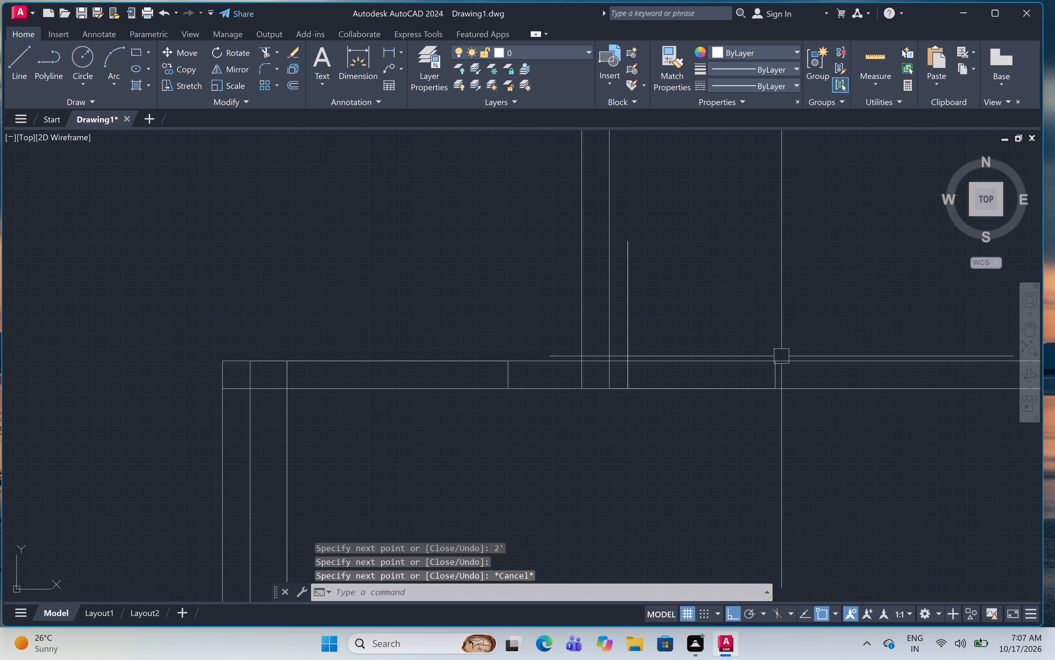
Draw a line from the top-right small room's bottom wall lower face at the partition's right face: 3" right, 2' up, and back down.
{"action": "scroll", "coordinate": [774, 352], "scroll_direction": "down", "scroll_amount": 3}
{"action": "middle_click_drag", "start_coordinate": [774, 351], "coordinate": [707, 461]}
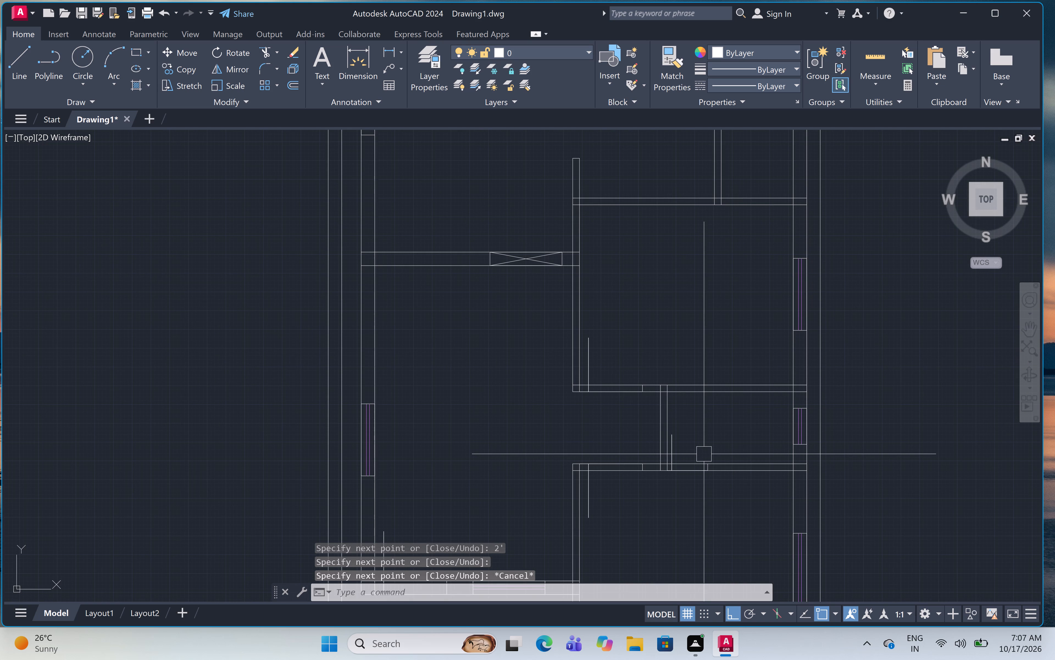
{"action": "middle_click_drag", "start_coordinate": [747, 192], "coordinate": [731, 306]}
{"action": "scroll", "coordinate": [730, 305], "scroll_direction": "up", "scroll_amount": 3}
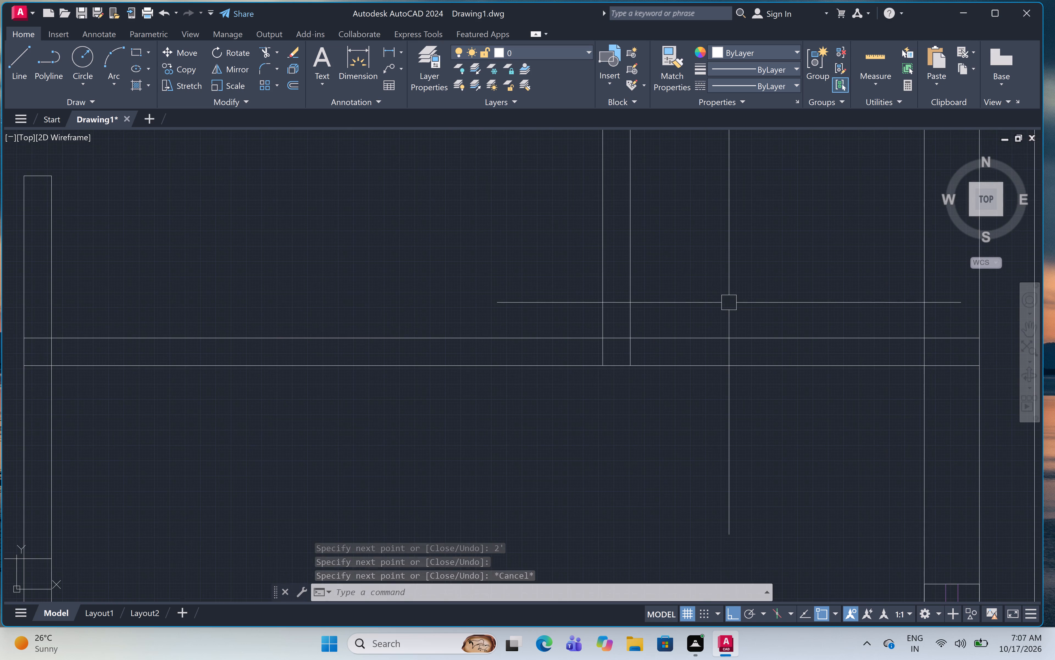
{"action": "type", "text": "l"}
{"action": "key", "text": "space"}
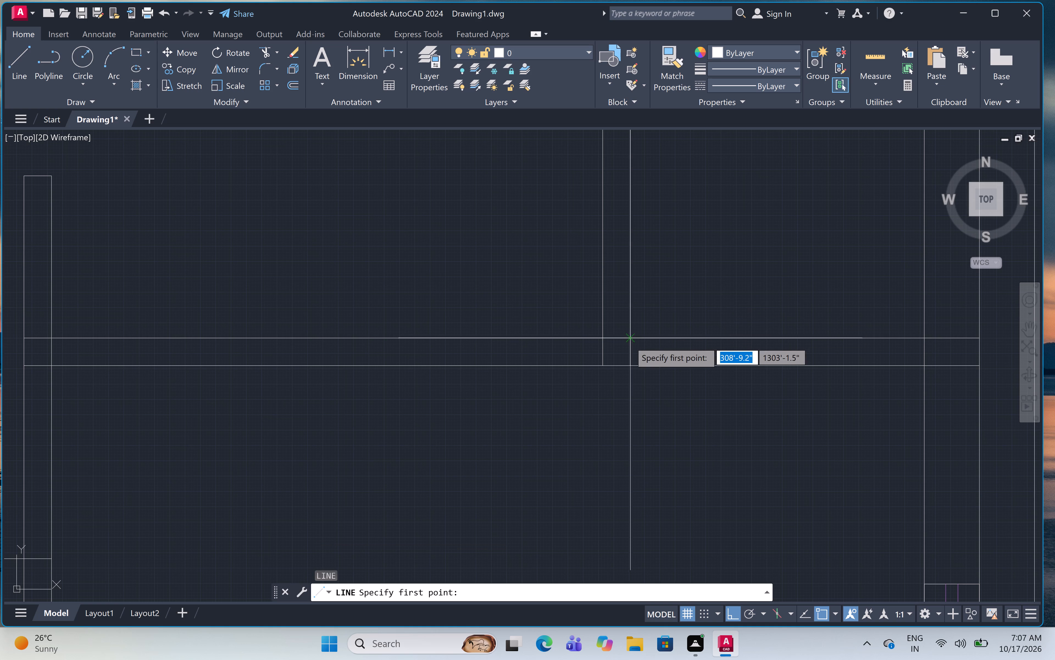
{"action": "left_click", "coordinate": [628, 362]}
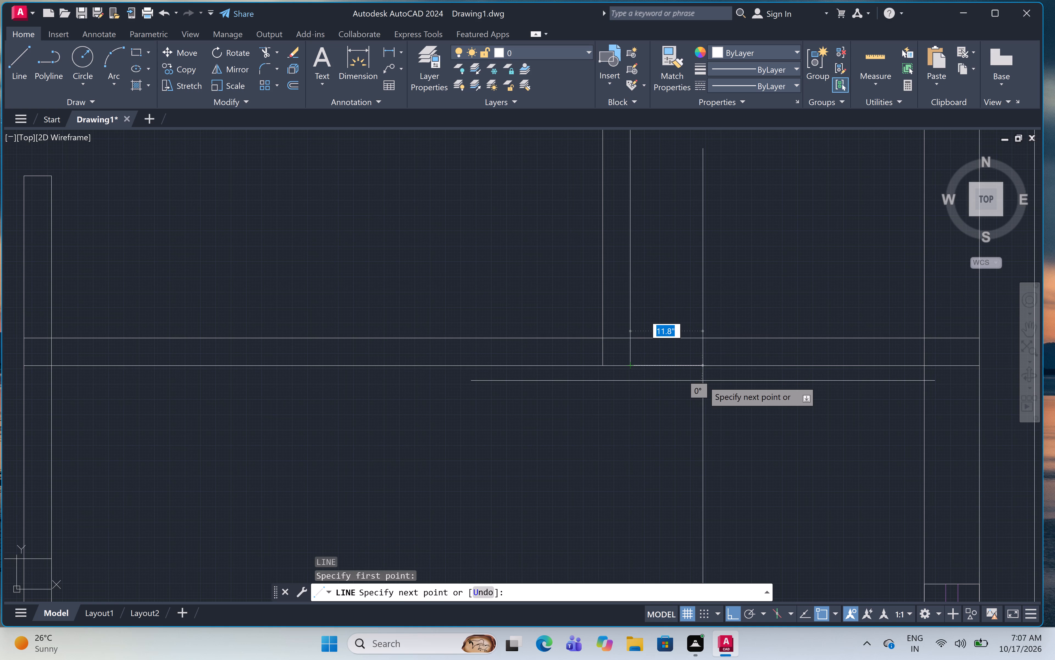
{"action": "key", "text": "3"}
{"action": "type", "text": "\""}
{"action": "key", "text": "space"}
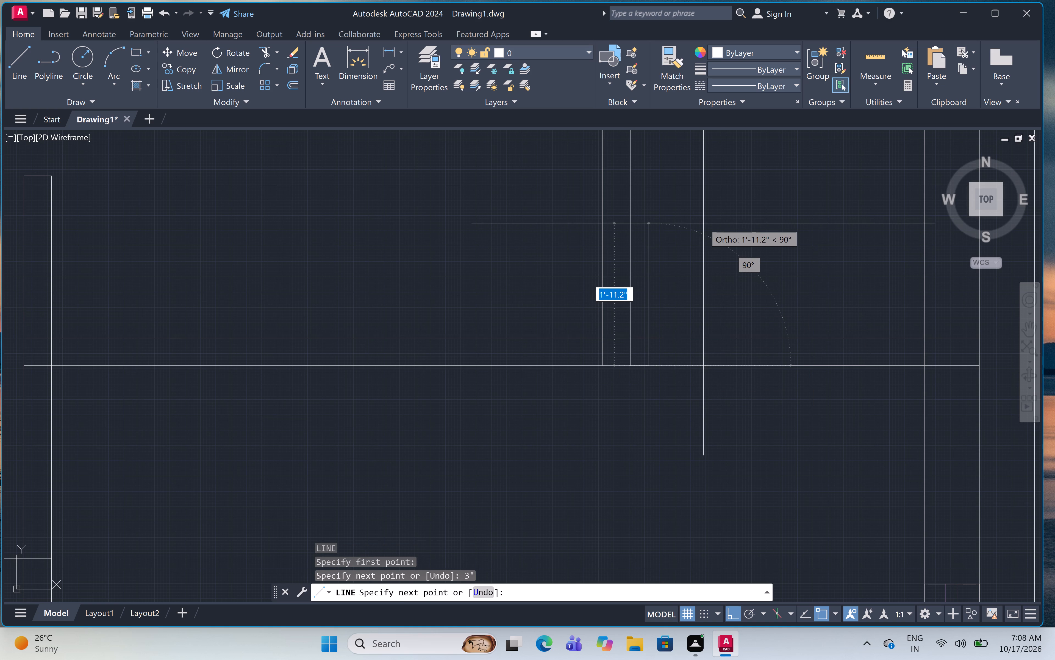
{"action": "type", "text": "2'"}
{"action": "key", "text": "space"}
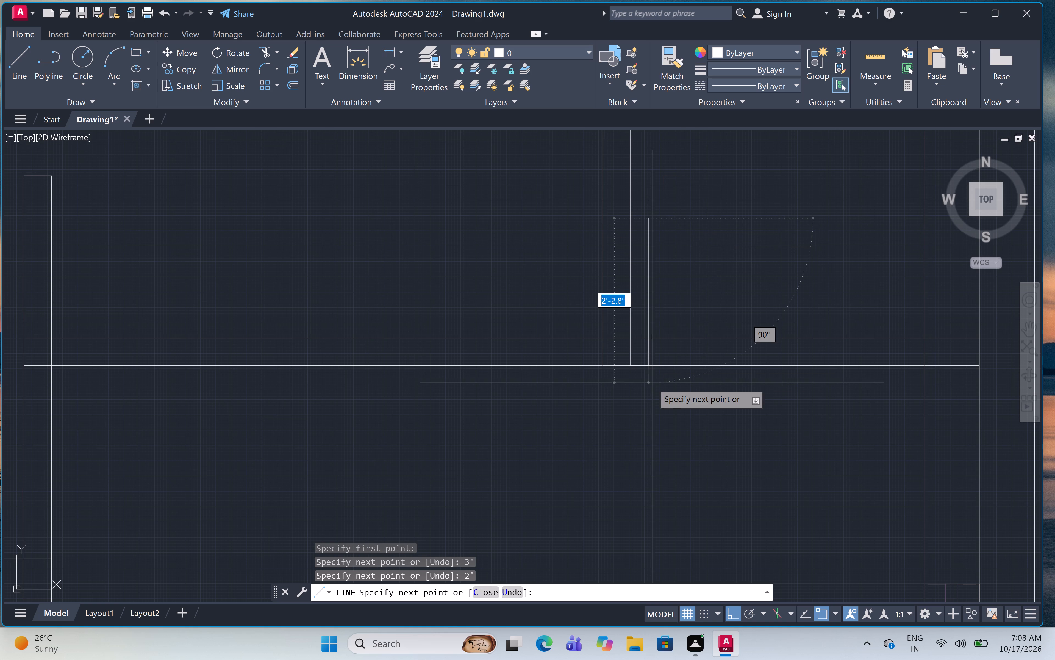
{"action": "left_click", "coordinate": [651, 364]}
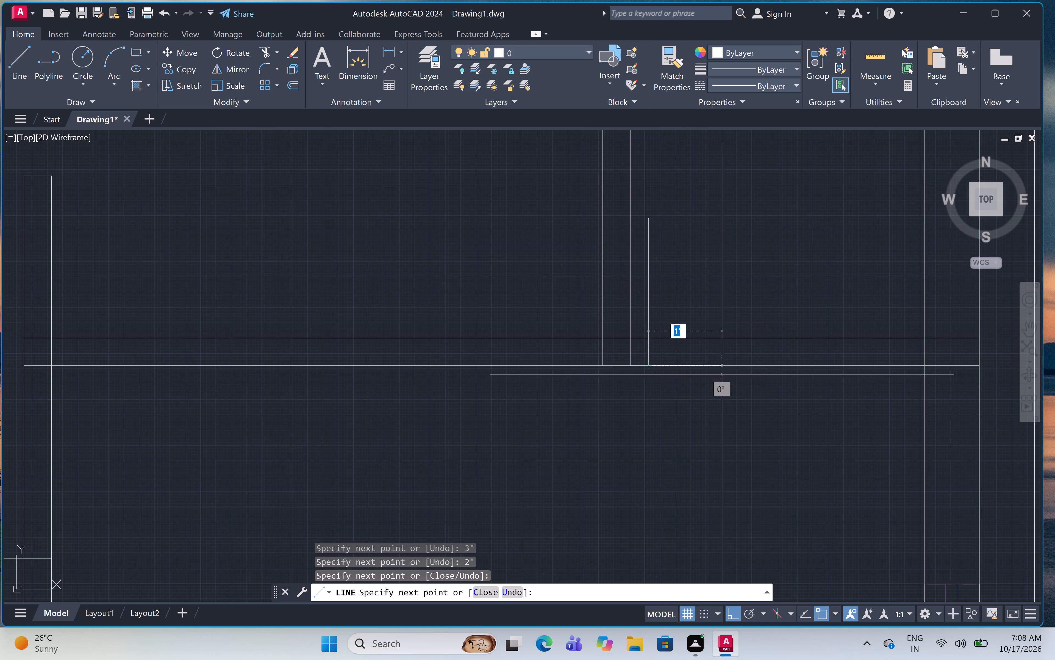
Continue the line 2' right along that wall's lower face and up to its upper face as the jamb.
{"action": "type", "text": "2'"}
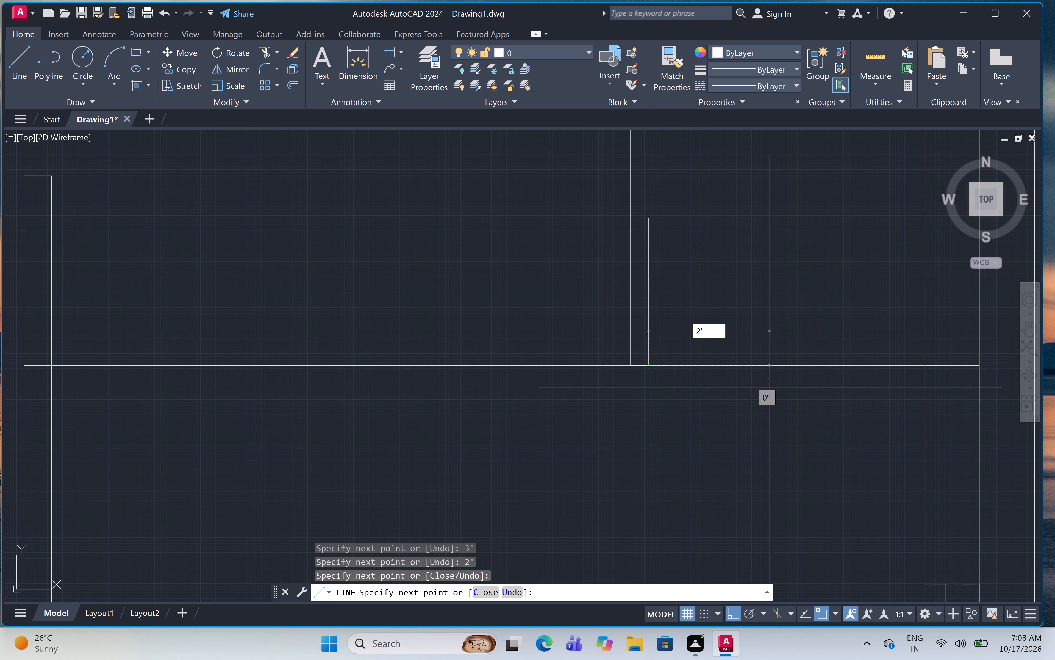
{"action": "key", "text": "space"}
{"action": "left_click", "coordinate": [796, 334]}
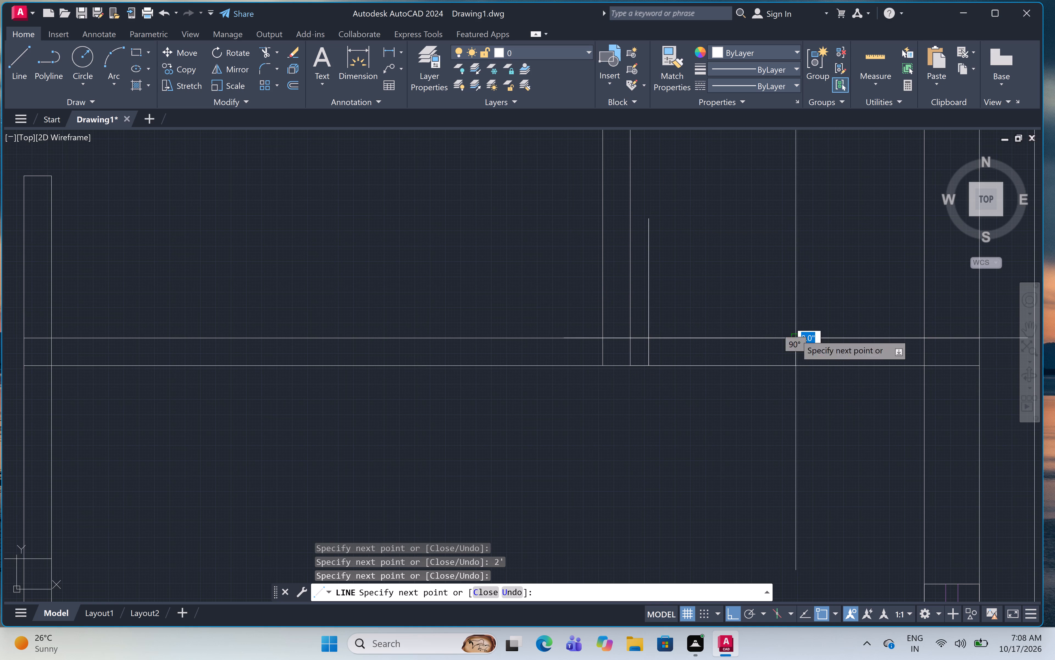
{"action": "key", "text": "Escape"}
Draw the top-left room's door swing as a Start, End, Direction arc from the leaf's free end to the jamb's inner corner, starting downward.
{"action": "scroll", "coordinate": [814, 309], "scroll_direction": "down", "scroll_amount": 4}
{"action": "middle_click_drag", "start_coordinate": [809, 360], "coordinate": [765, 329]}
{"action": "scroll", "coordinate": [765, 329], "scroll_direction": "down", "scroll_amount": 1}
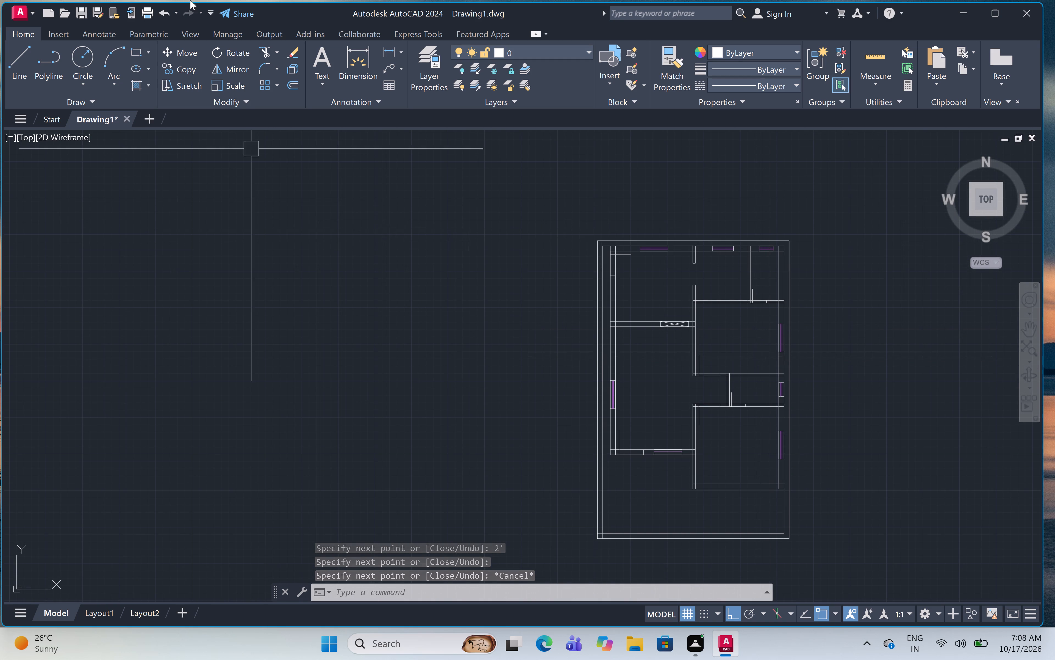
{"action": "left_click", "coordinate": [119, 54]}
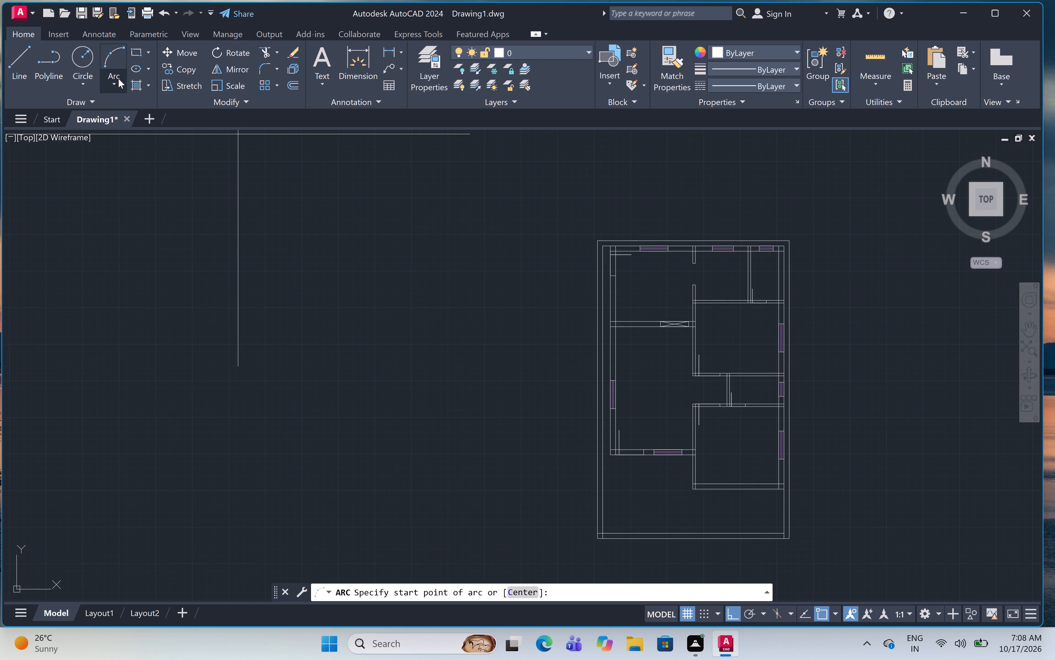
{"action": "left_click", "coordinate": [118, 79]}
{"action": "left_click", "coordinate": [137, 245]}
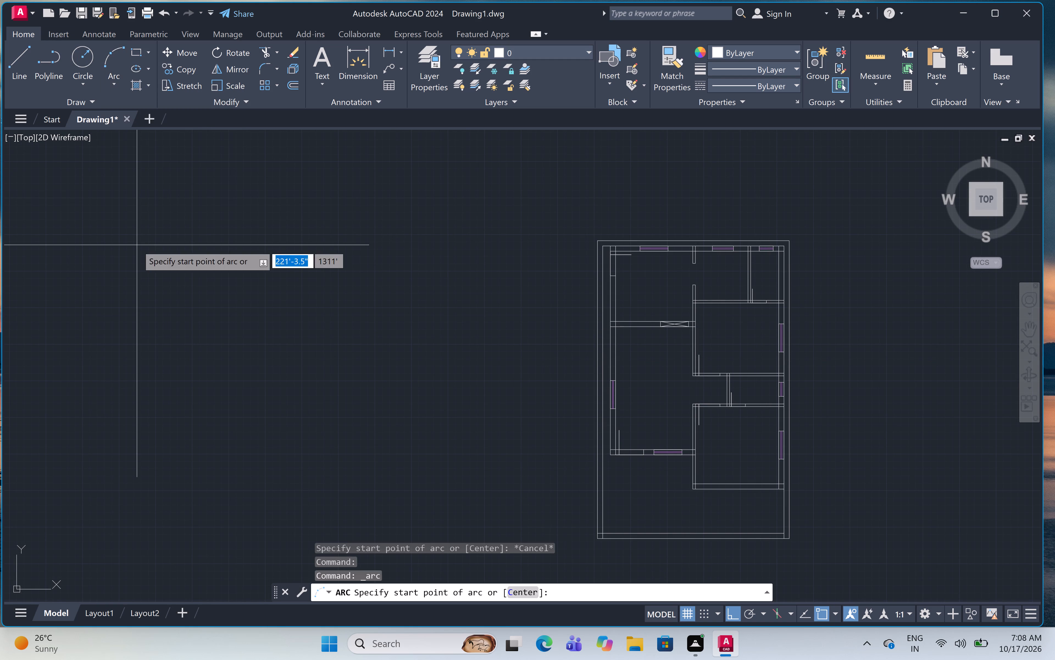
{"action": "scroll", "coordinate": [632, 261], "scroll_direction": "up", "scroll_amount": 3}
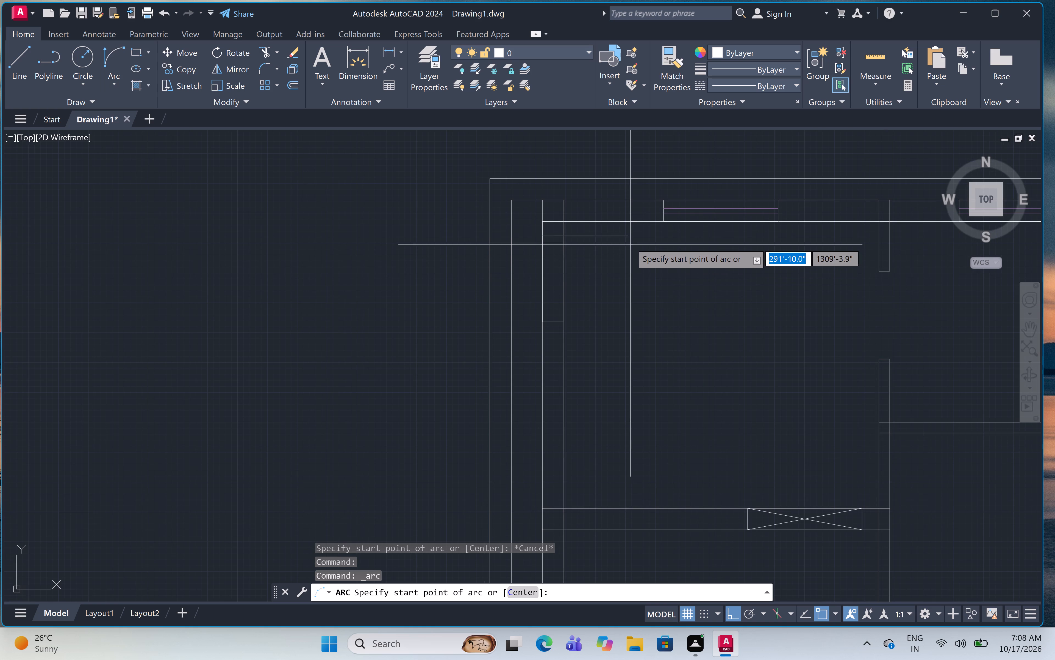
{"action": "left_click", "coordinate": [629, 234]}
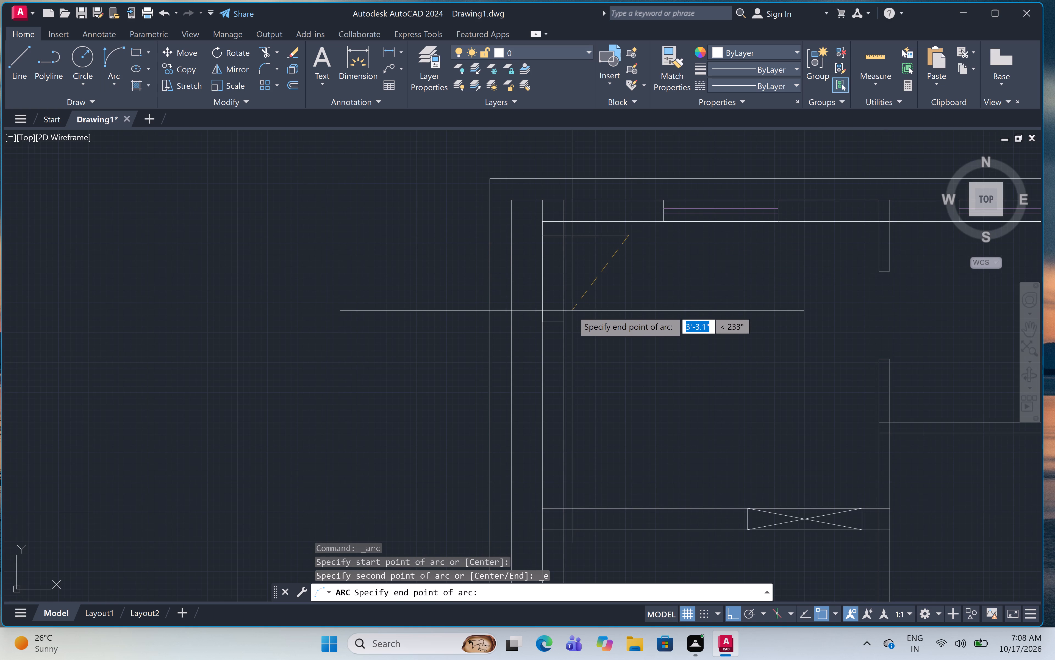
{"action": "left_click", "coordinate": [563, 323]}
{"action": "left_click", "coordinate": [636, 362]}
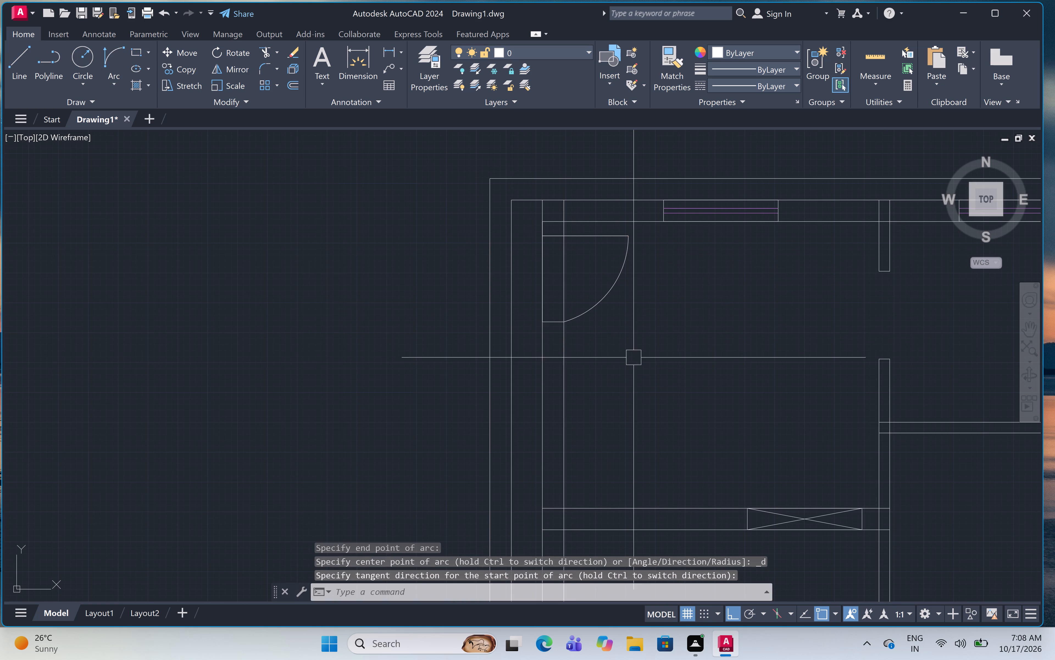
Draw the top-right small room's door swing as a Start, End, Direction arc from the leaf's top to the jamb's upper corner, starting rightward.
{"action": "scroll", "coordinate": [617, 307], "scroll_direction": "down", "scroll_amount": 3}
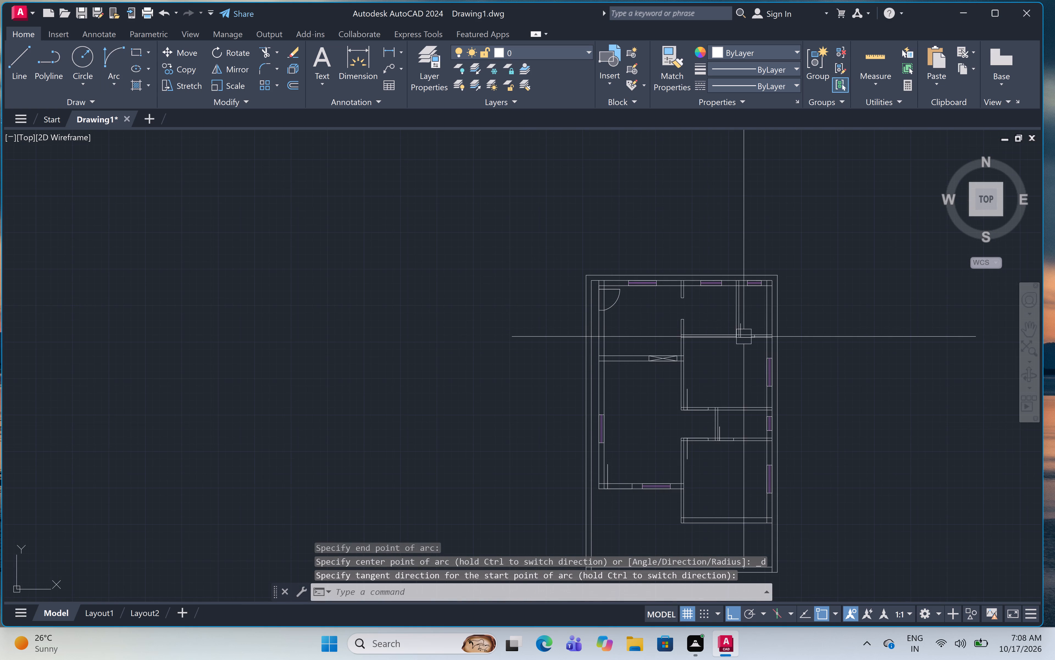
{"action": "scroll", "coordinate": [760, 329], "scroll_direction": "up", "scroll_amount": 5}
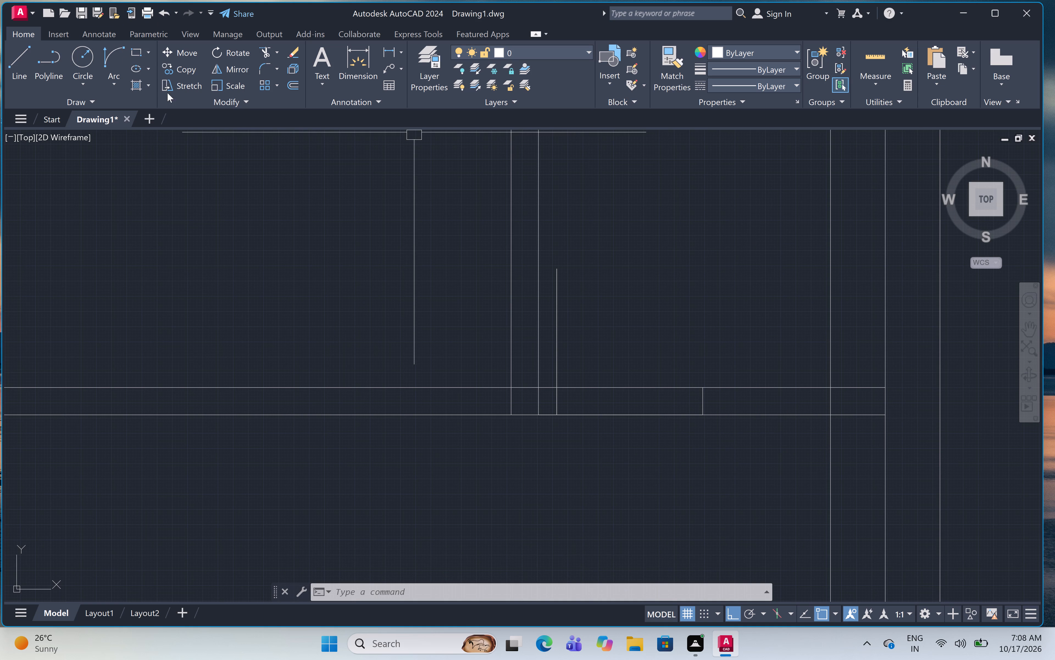
{"action": "left_click", "coordinate": [114, 57]}
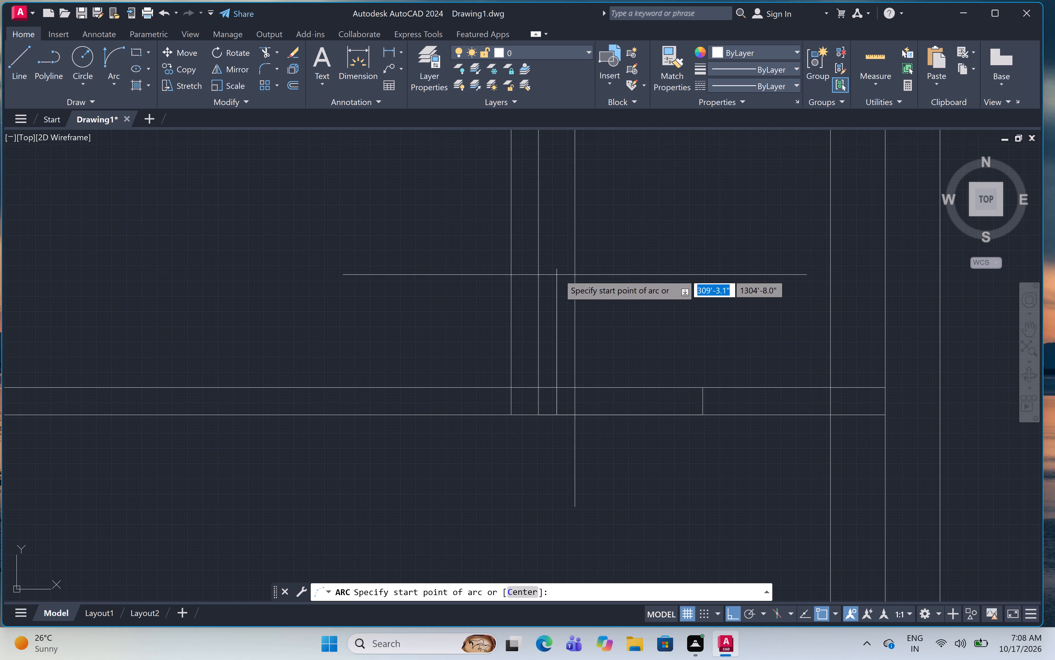
{"action": "left_click", "coordinate": [553, 267]}
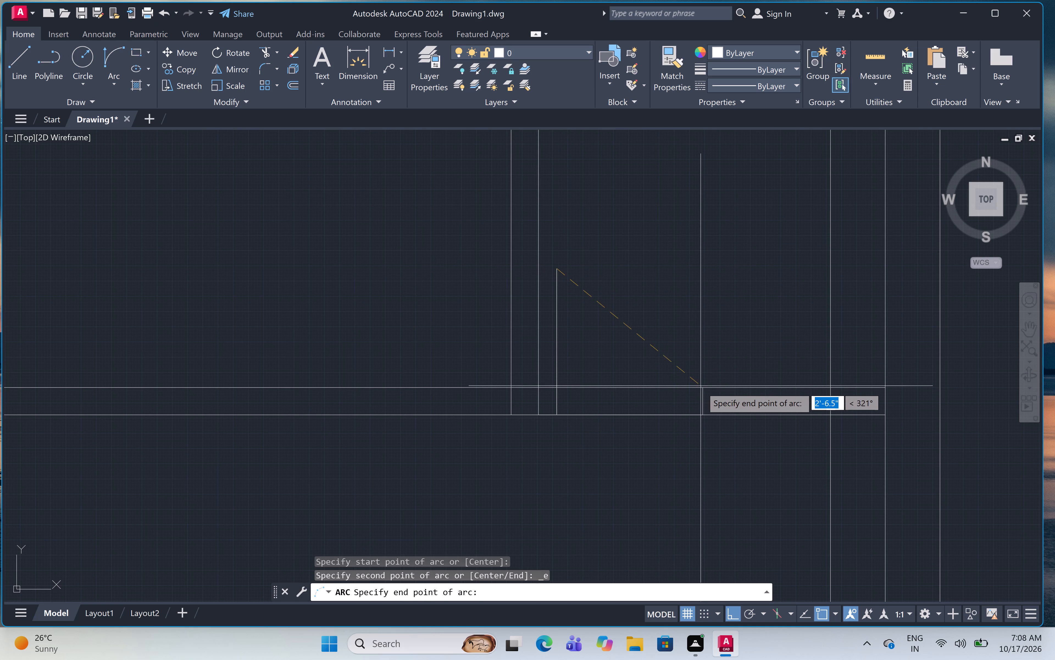
{"action": "left_click", "coordinate": [702, 387]}
{"action": "left_click", "coordinate": [761, 317]}
Draw the bottom-left room's door swing as a Start, End, Direction arc from the leaf's top to the jamb's upper corner, starting rightward.
{"action": "scroll", "coordinate": [703, 265], "scroll_direction": "down", "scroll_amount": 4}
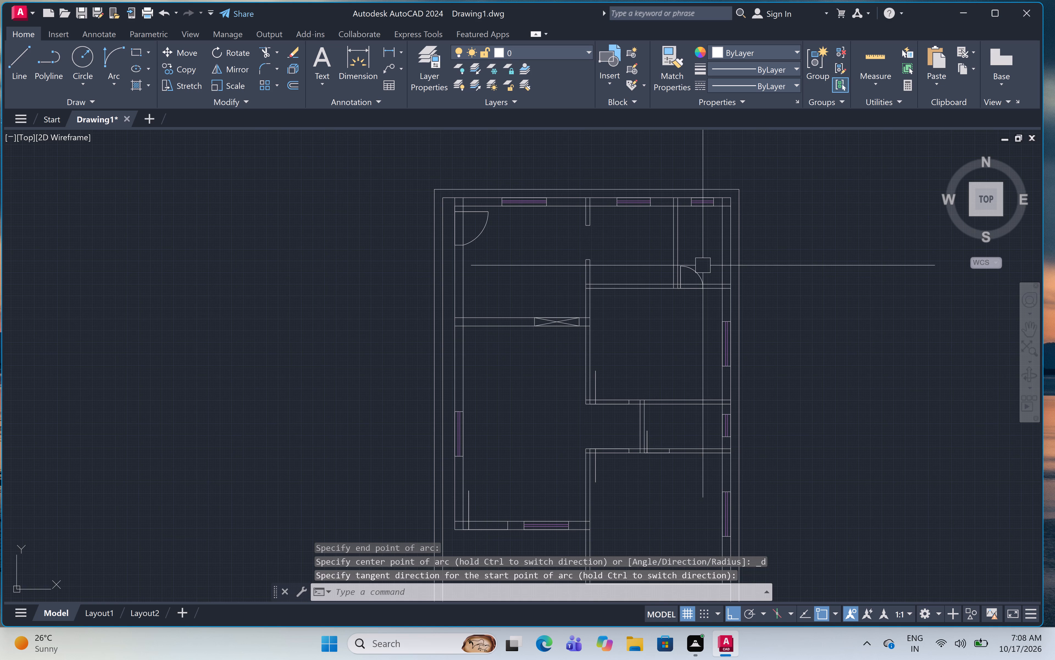
{"action": "scroll", "coordinate": [504, 538], "scroll_direction": "up", "scroll_amount": 3}
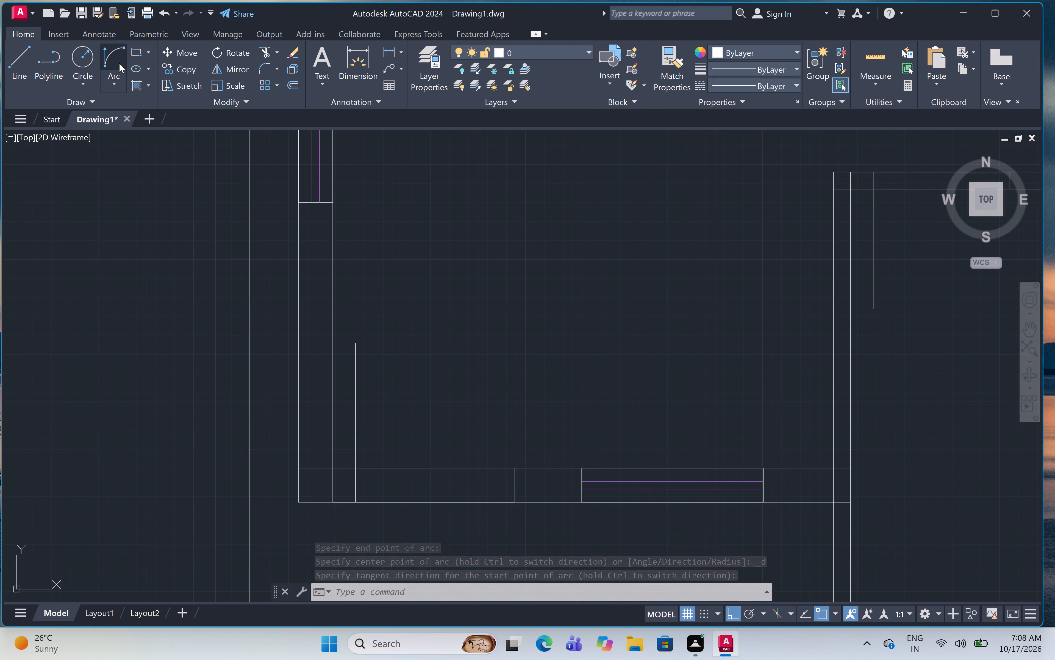
{"action": "left_click", "coordinate": [119, 62]}
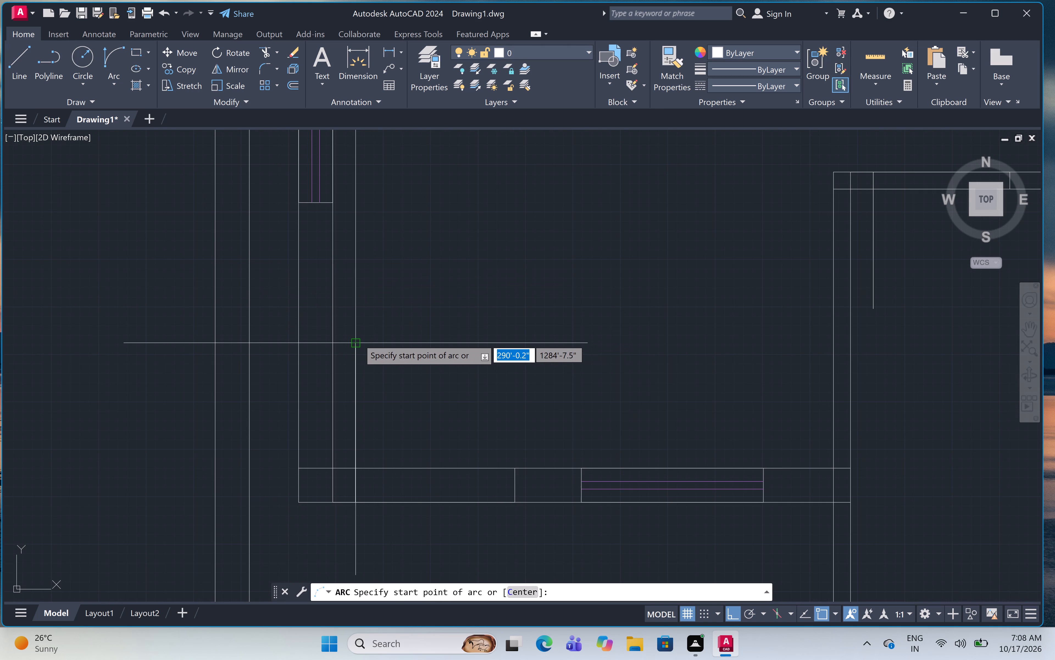
{"action": "left_click", "coordinate": [358, 339]}
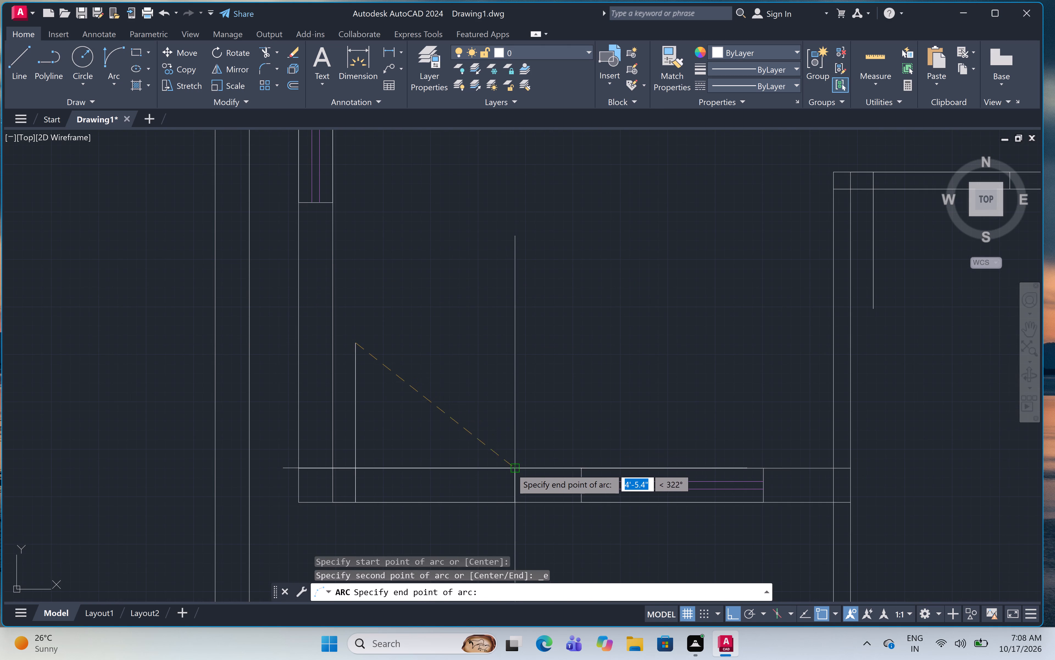
{"action": "left_click", "coordinate": [515, 468]}
{"action": "left_click", "coordinate": [617, 363]}
Draw the bottom-right room's door swing as a Start, End, Direction arc from the leaf's lower end to the jamb's lower corner, starting rightward.
{"action": "scroll", "coordinate": [590, 350], "scroll_direction": "down", "scroll_amount": 3}
{"action": "scroll", "coordinate": [599, 308], "scroll_direction": "down", "scroll_amount": 1}
{"action": "middle_click_drag", "start_coordinate": [599, 308], "coordinate": [516, 470]}
{"action": "middle_click_drag", "start_coordinate": [513, 452], "coordinate": [503, 387]}
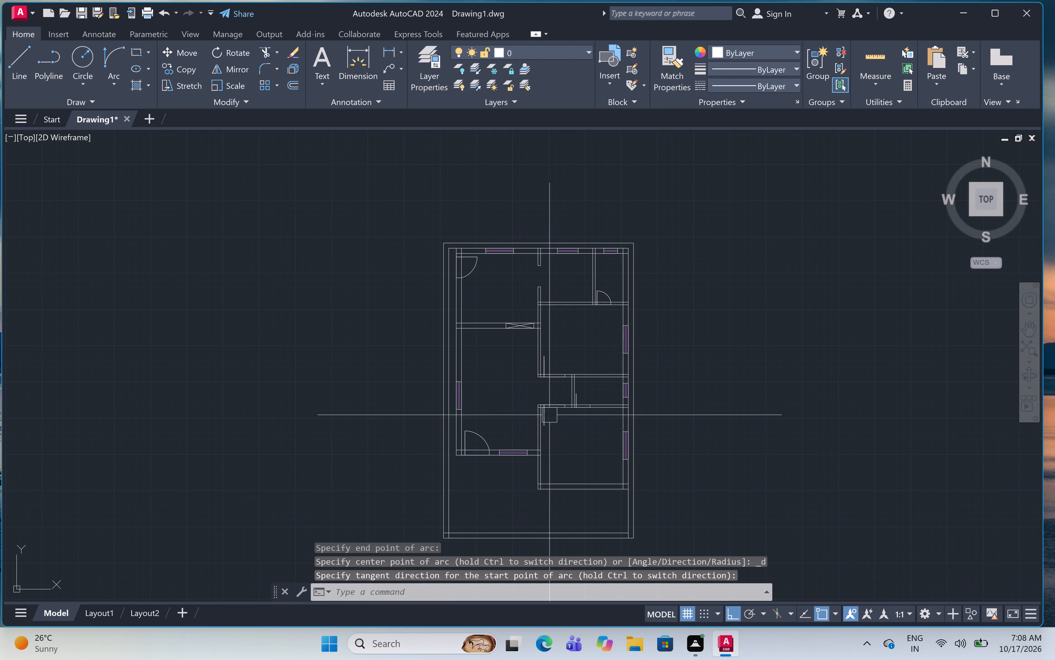
{"action": "scroll", "coordinate": [549, 415], "scroll_direction": "up", "scroll_amount": 5}
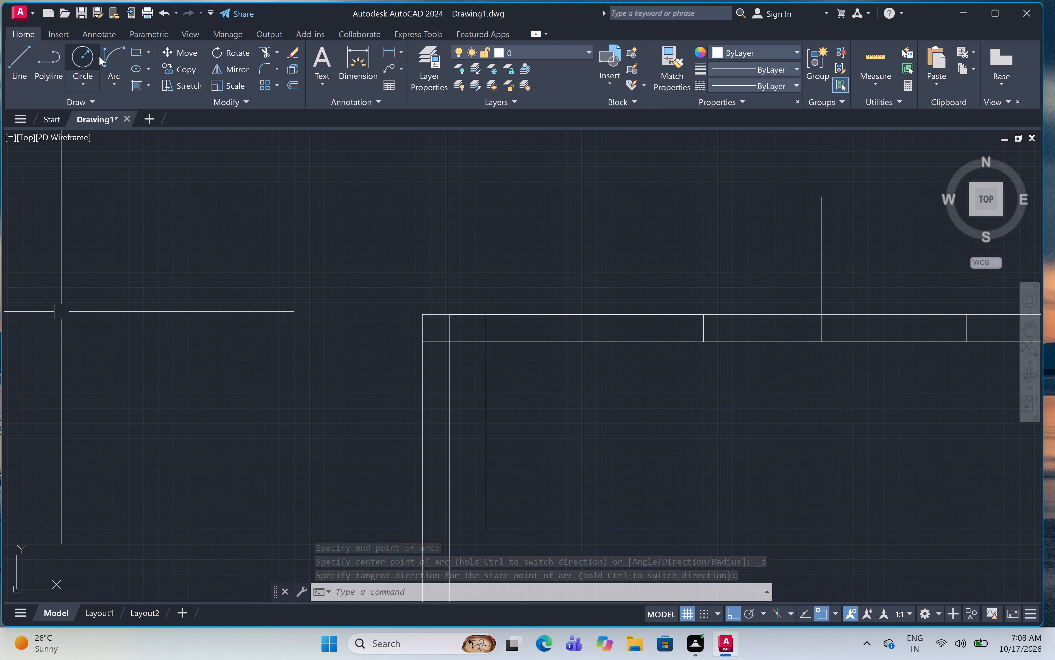
{"action": "left_click", "coordinate": [122, 53]}
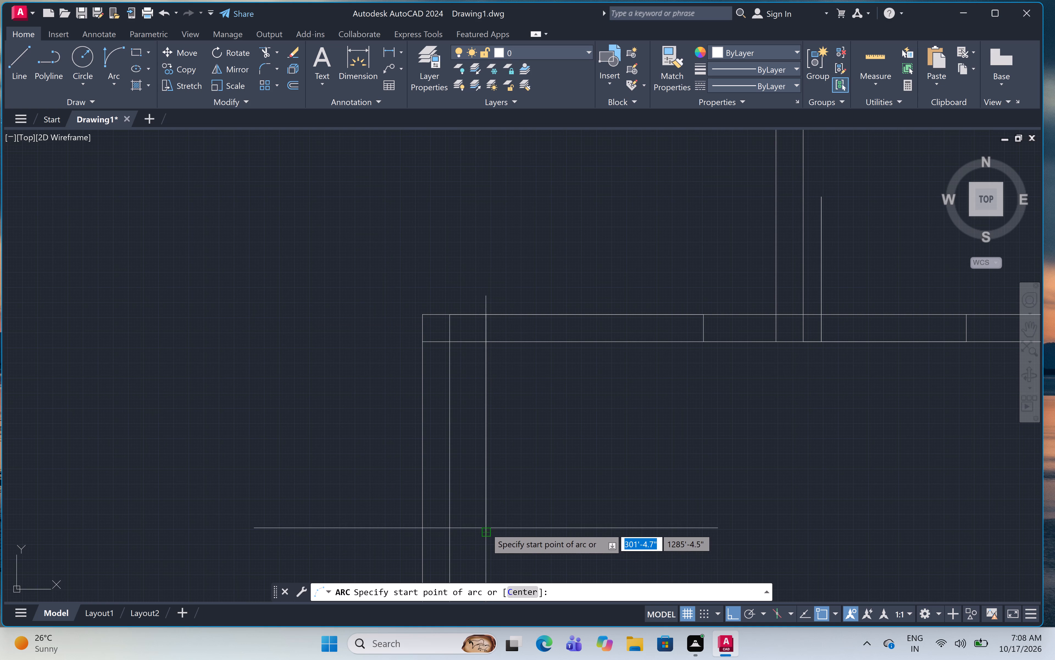
{"action": "left_click", "coordinate": [486, 533]}
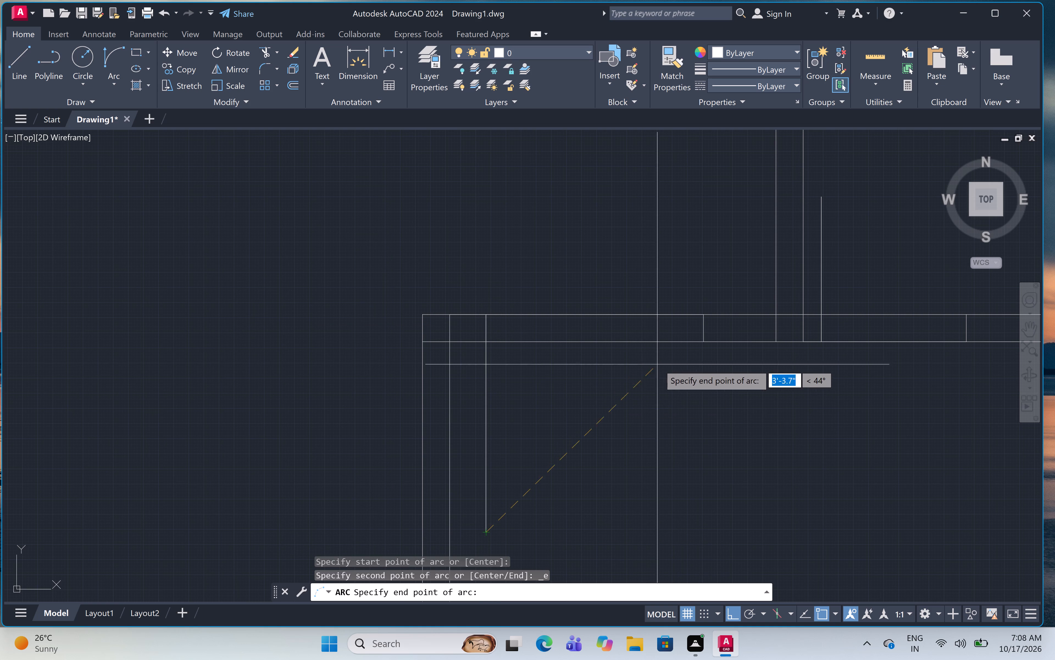
{"action": "left_click", "coordinate": [705, 340]}
{"action": "left_click", "coordinate": [823, 419]}
Draw the small middle-right room's door swing as a Start, End, Direction arc from the leaf's top to the jamb's upper corner, starting rightward.
{"action": "scroll", "coordinate": [759, 243], "scroll_direction": "down", "scroll_amount": 3}
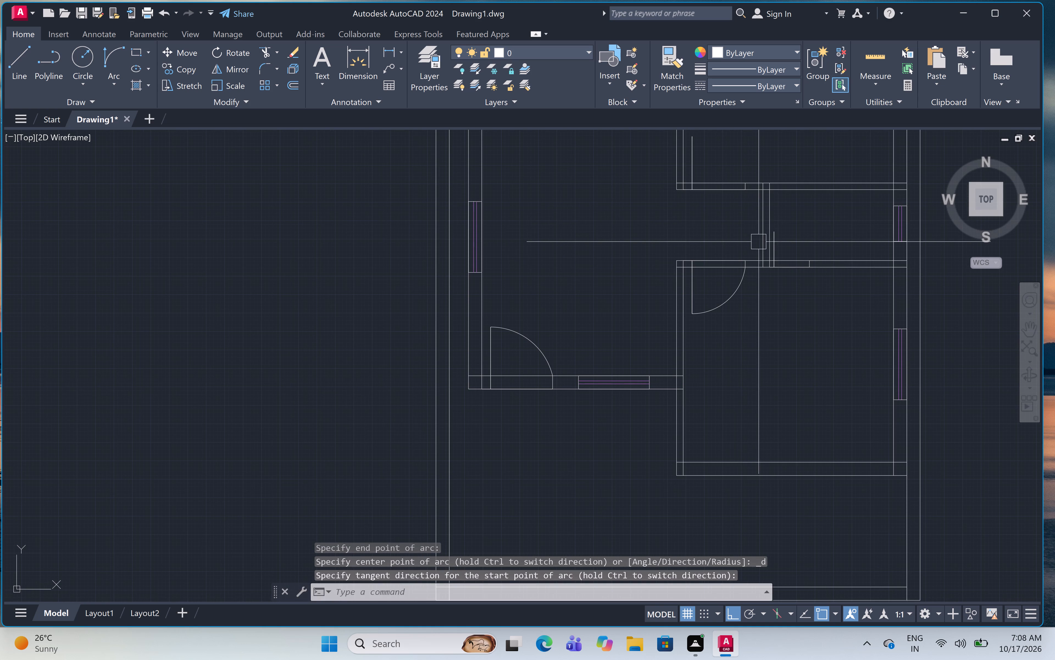
{"action": "middle_click_drag", "start_coordinate": [737, 215], "coordinate": [726, 272]}
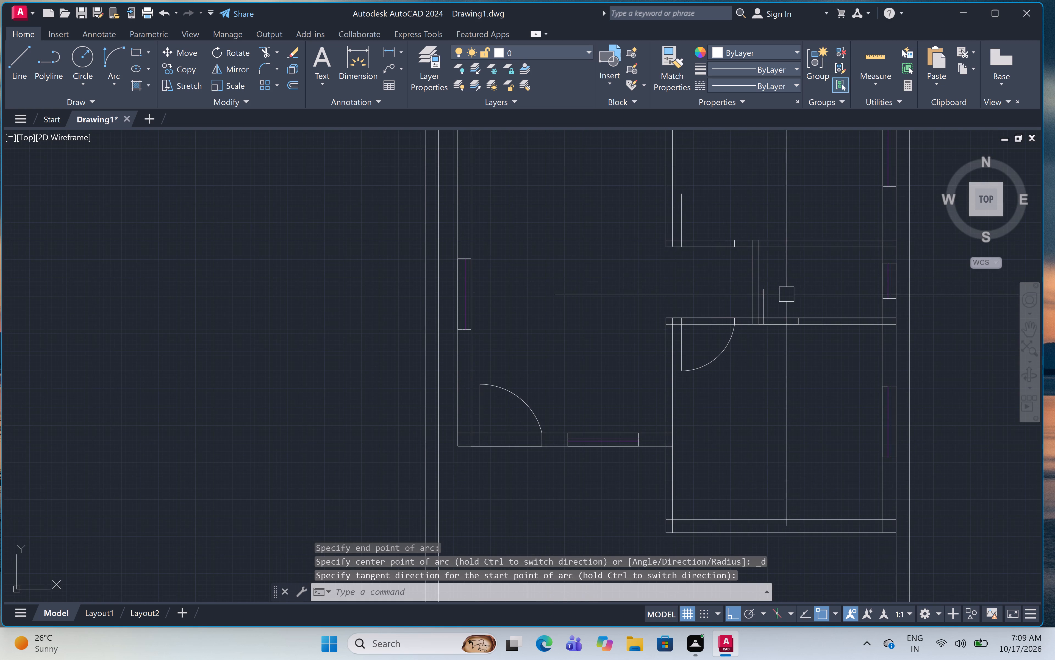
{"action": "scroll", "coordinate": [790, 294], "scroll_direction": "up", "scroll_amount": 2}
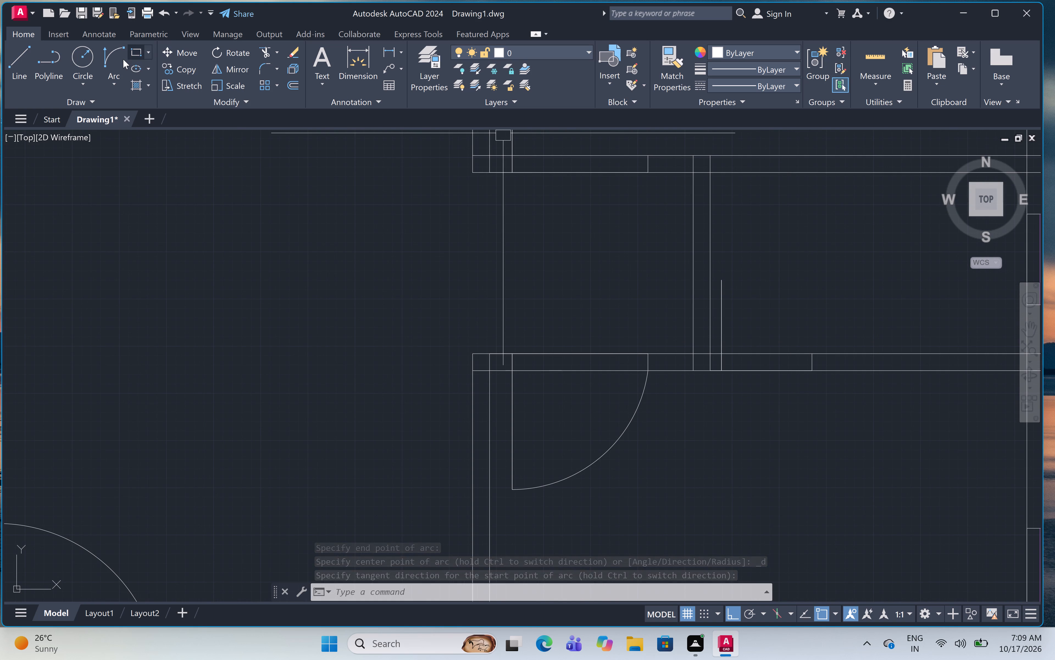
{"action": "left_click", "coordinate": [115, 56]}
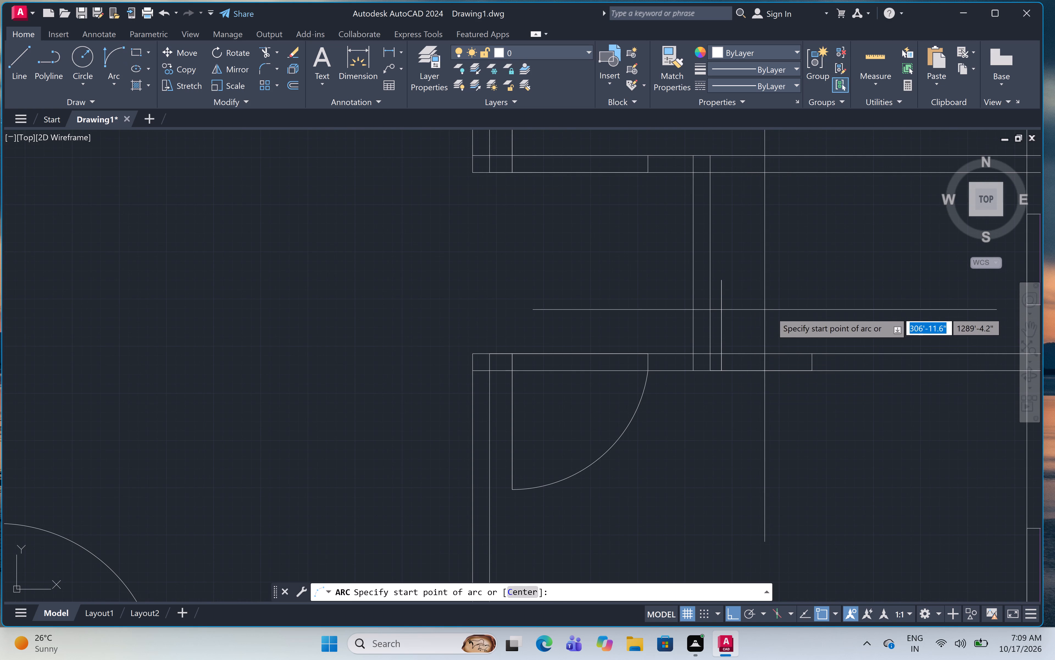
{"action": "scroll", "coordinate": [833, 313], "scroll_direction": "up", "scroll_amount": 2}
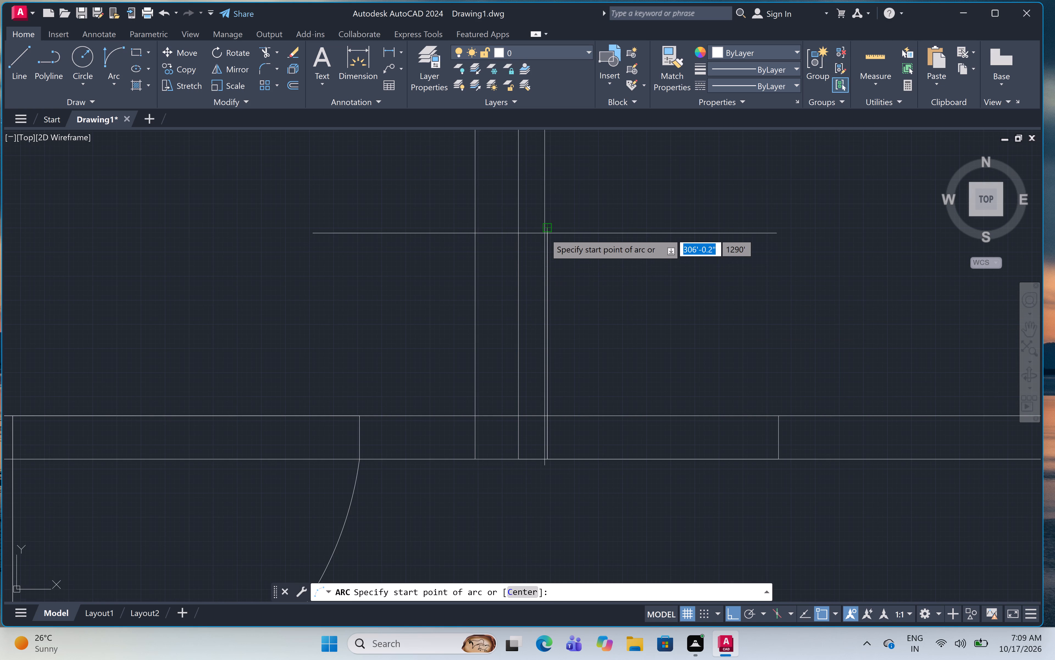
{"action": "left_click", "coordinate": [544, 229]}
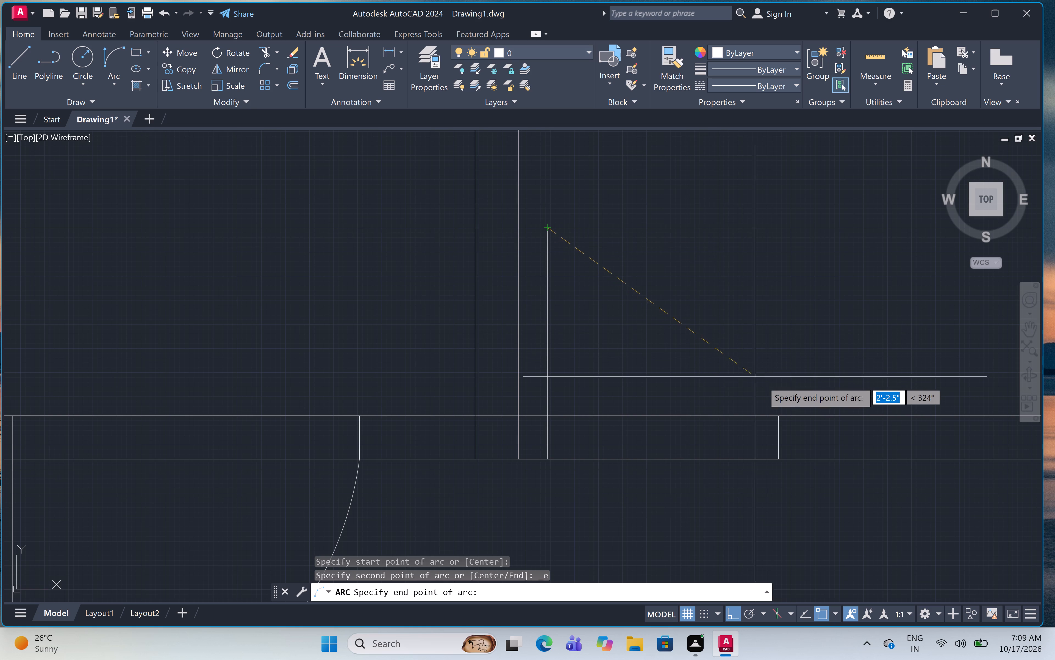
{"action": "left_click", "coordinate": [781, 418]}
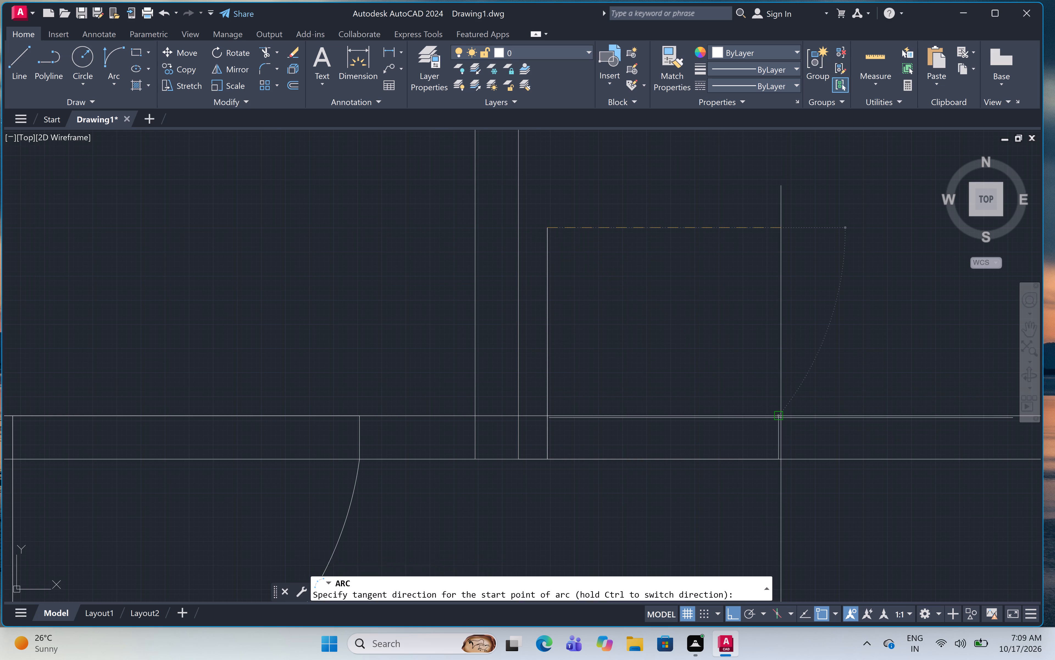
{"action": "left_click", "coordinate": [824, 323]}
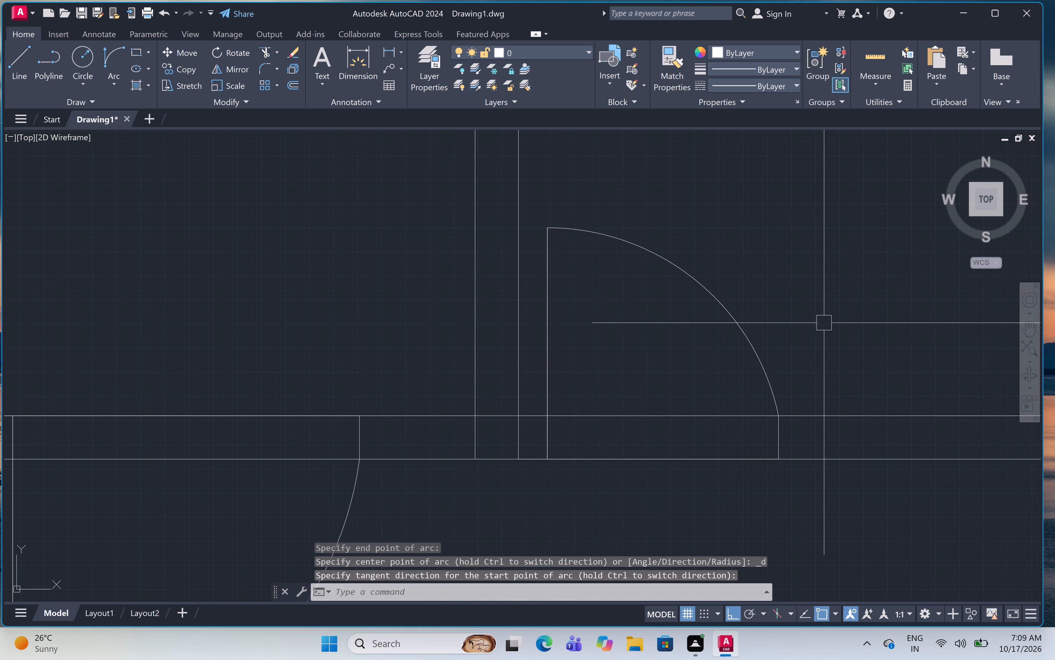
Draw the door swing of the large room above it as a Start, End, Direction arc from leaf top to jamb's upper corner, starting rightward.
{"action": "scroll", "coordinate": [824, 323], "scroll_direction": "down", "scroll_amount": 2}
{"action": "middle_click_drag", "start_coordinate": [823, 324], "coordinate": [832, 462]}
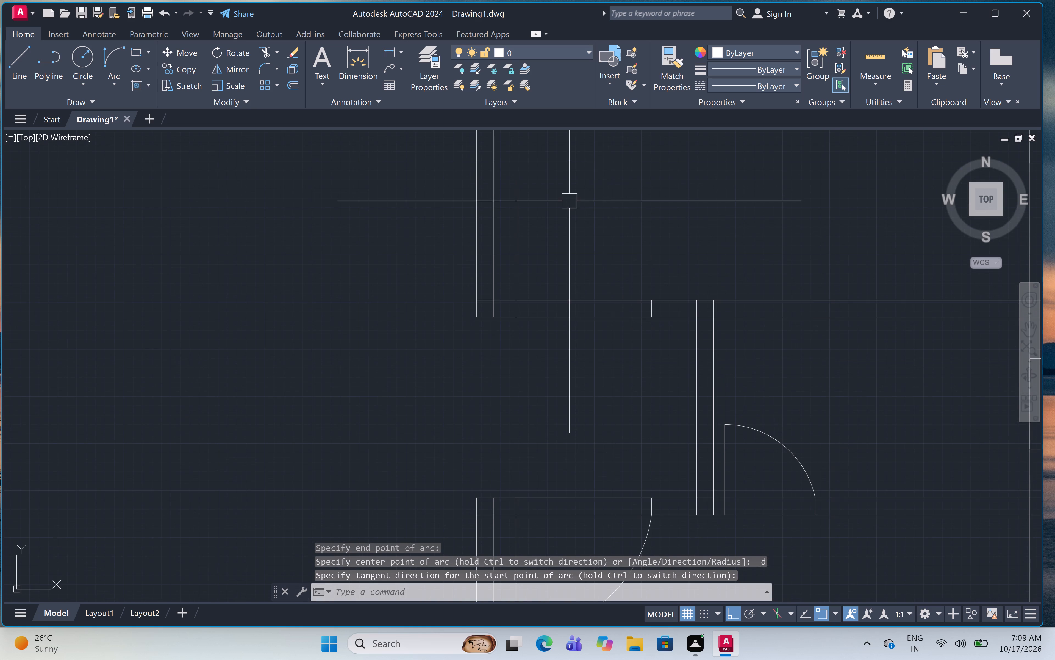
{"action": "scroll", "coordinate": [563, 184], "scroll_direction": "up", "scroll_amount": 1}
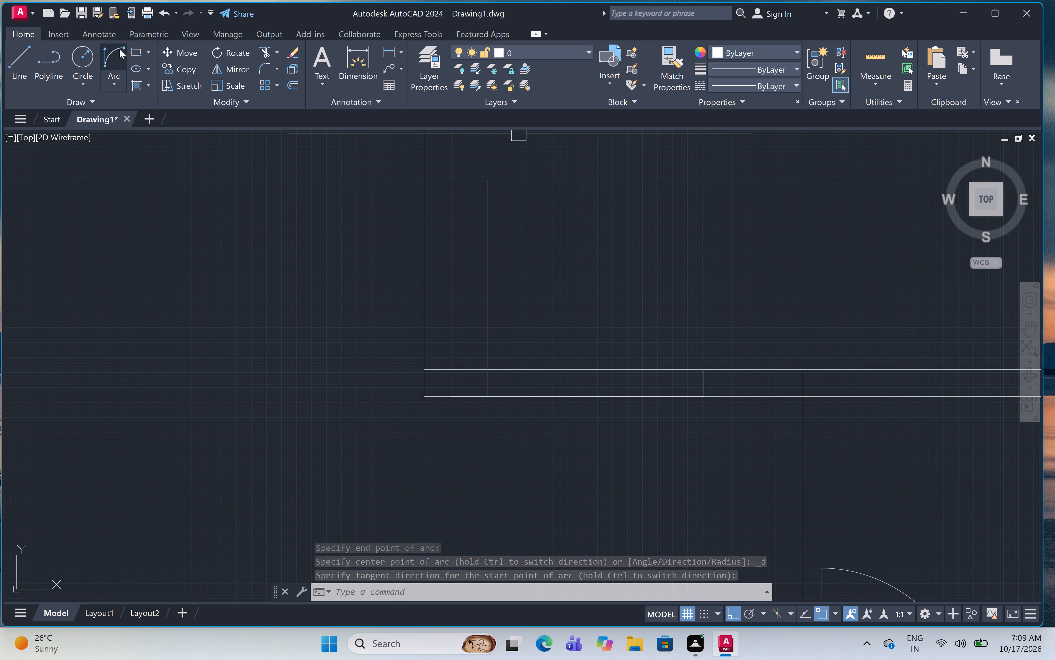
{"action": "left_click", "coordinate": [118, 50]}
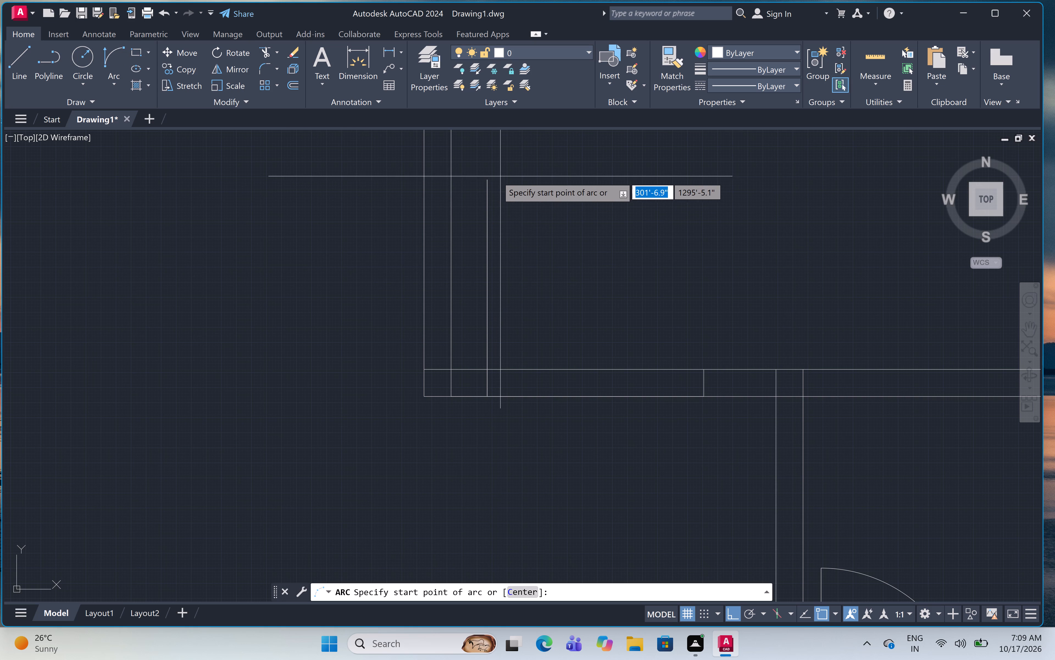
{"action": "left_click", "coordinate": [488, 178]}
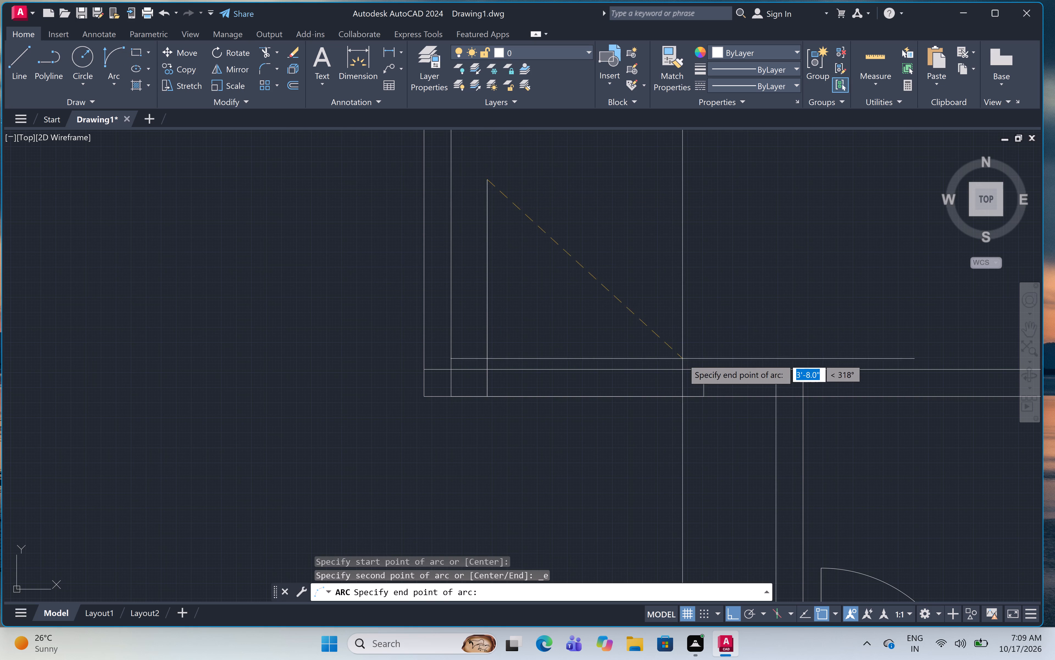
{"action": "left_click", "coordinate": [706, 371]}
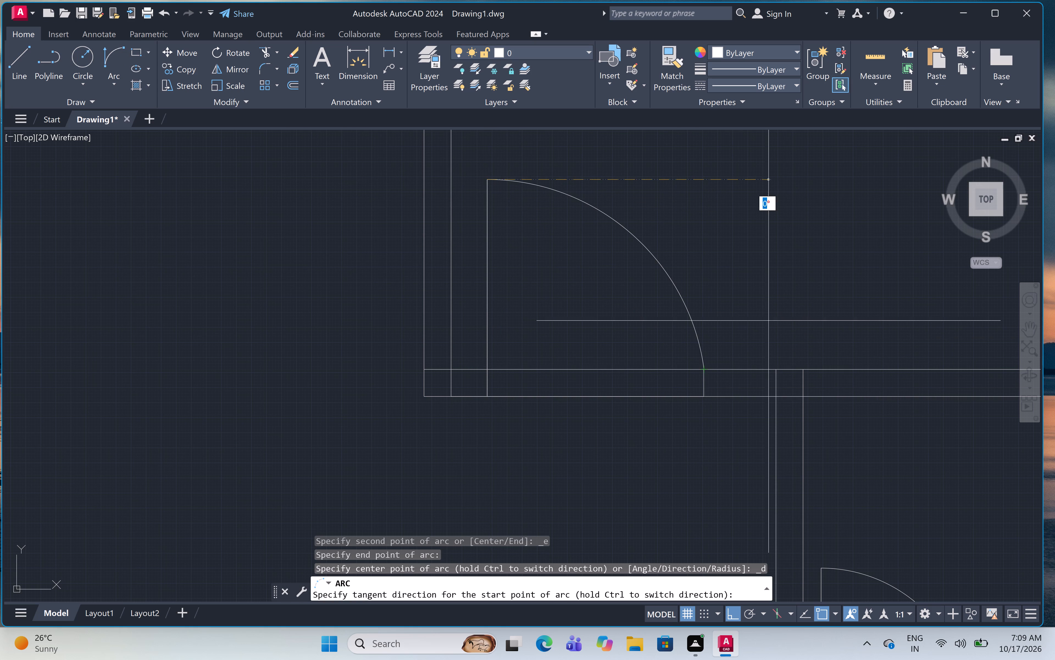
{"action": "left_click", "coordinate": [793, 303]}
Offset the top-left room's horizontal door leaf line 1" downward, toward its swing, to give the leaf thickness.
{"action": "scroll", "coordinate": [633, 330], "scroll_direction": "down", "scroll_amount": 7}
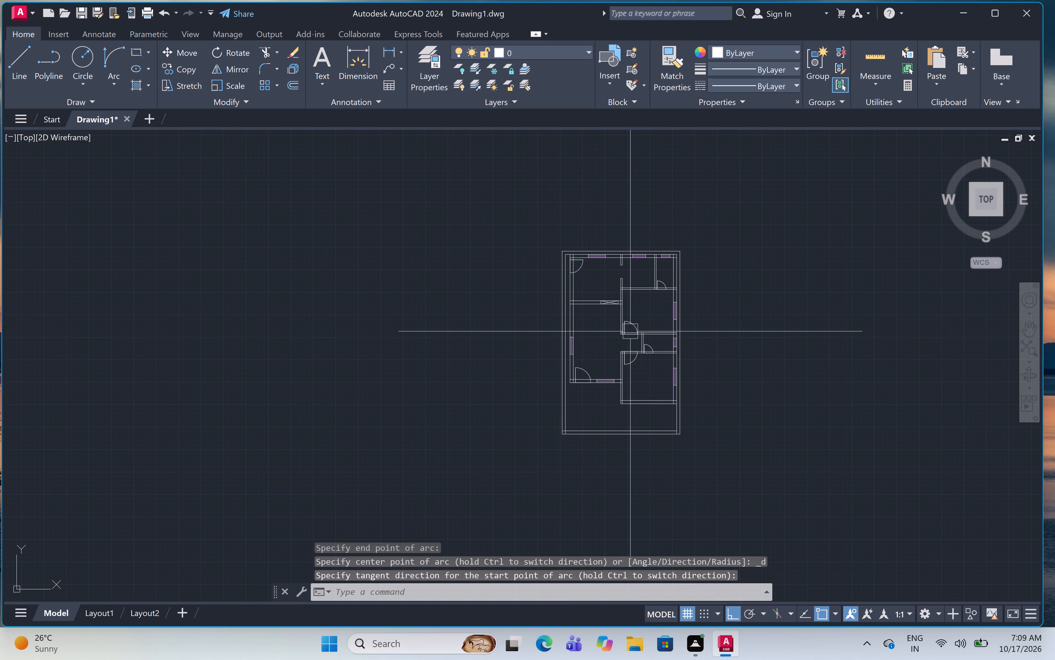
{"action": "scroll", "coordinate": [596, 343], "scroll_direction": "up", "scroll_amount": 2}
{"action": "middle_click_drag", "start_coordinate": [596, 343], "coordinate": [578, 372]}
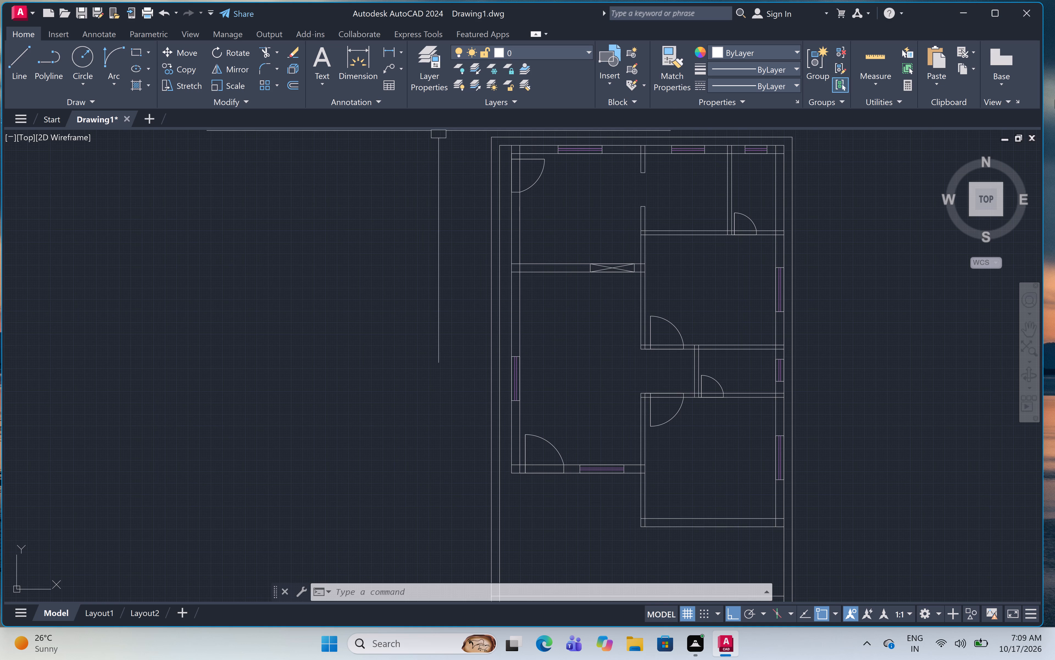
{"action": "middle_click_drag", "start_coordinate": [512, 158], "coordinate": [512, 174]}
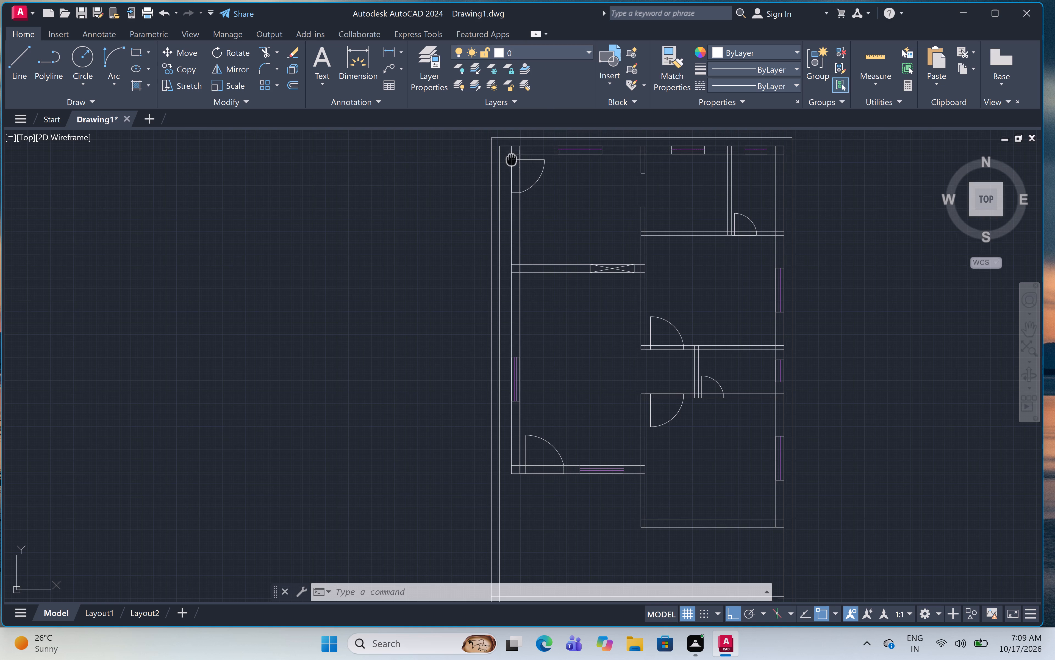
{"action": "middle_click_drag", "start_coordinate": [512, 174], "coordinate": [493, 247]}
{"action": "scroll", "coordinate": [515, 234], "scroll_direction": "up", "scroll_amount": 3}
{"action": "key", "text": "o"}
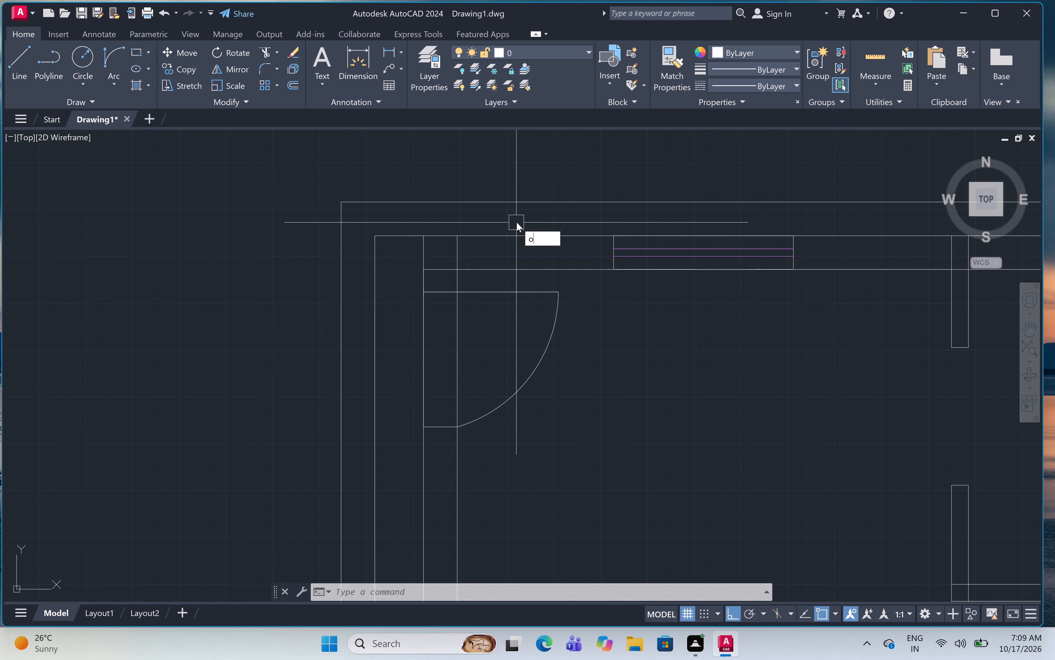
{"action": "type", "text": "ff 1"}
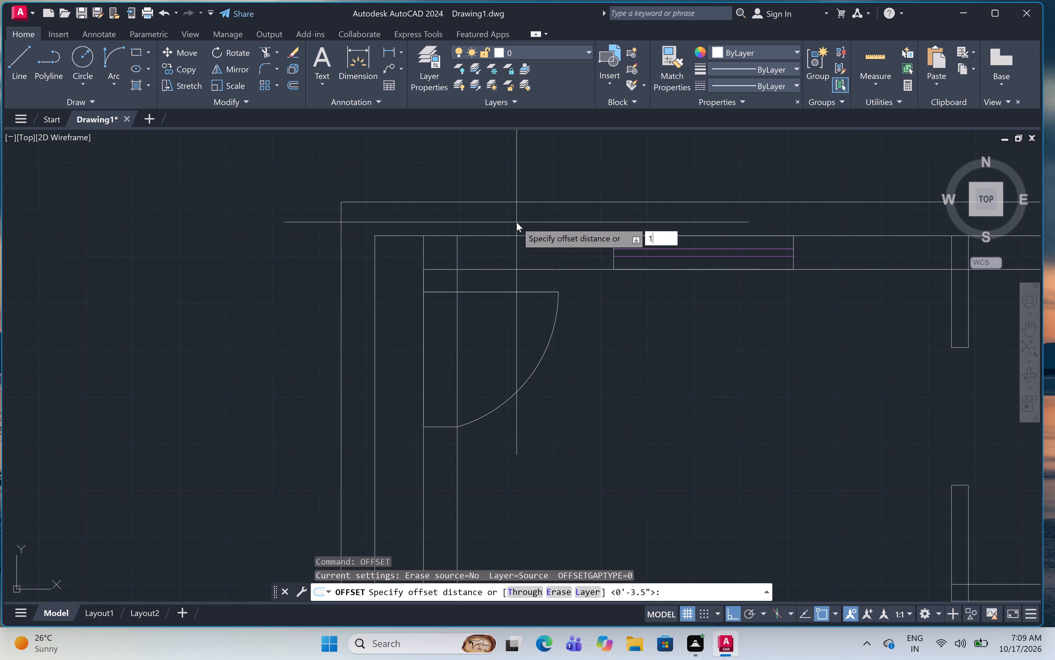
{"action": "key", "text": "shift+quotedbl"}
{"action": "key", "text": "space"}
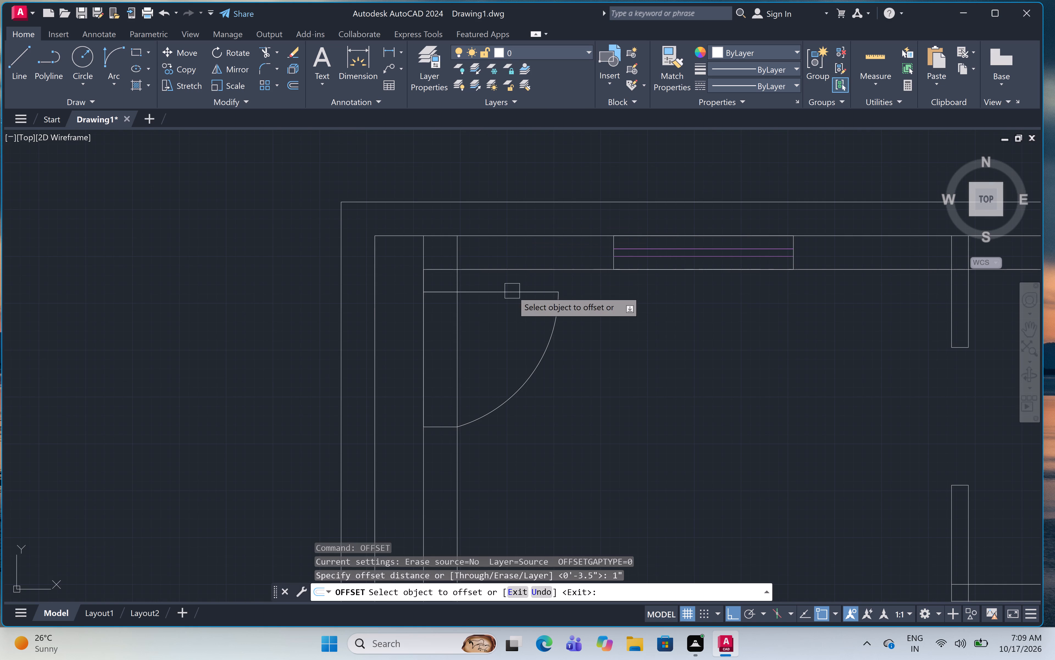
{"action": "left_click", "coordinate": [512, 291]}
{"action": "left_click", "coordinate": [510, 340]}
Offset the door leaf lines of the top-right small room and the large room below it 1" rightward.
{"action": "scroll", "coordinate": [488, 266], "scroll_direction": "down", "scroll_amount": 4}
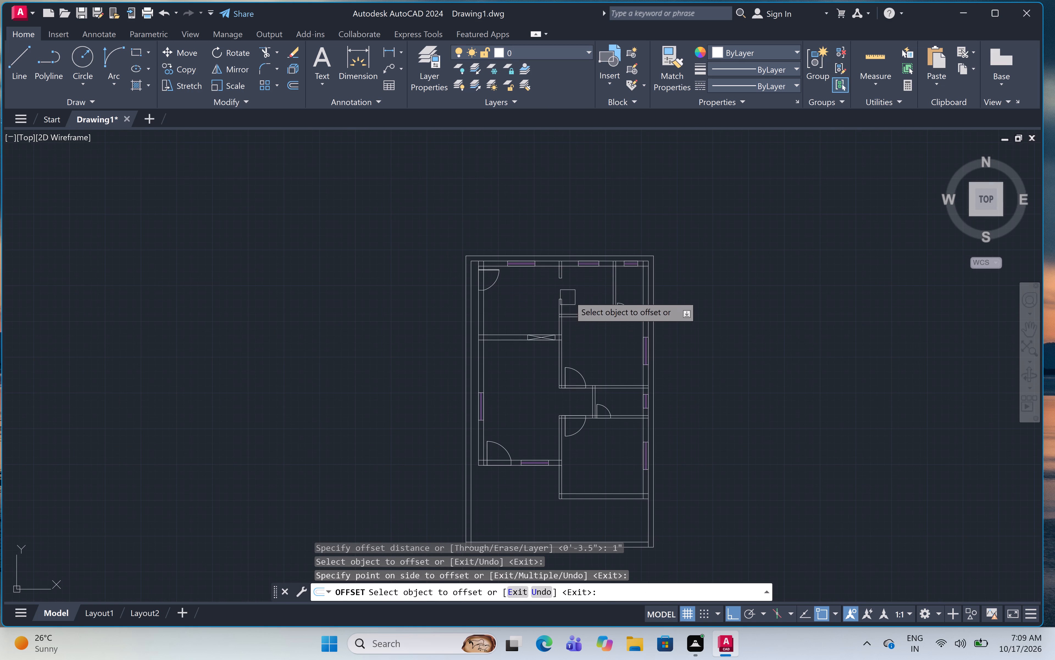
{"action": "scroll", "coordinate": [618, 308], "scroll_direction": "up", "scroll_amount": 5}
{"action": "left_click", "coordinate": [609, 299]}
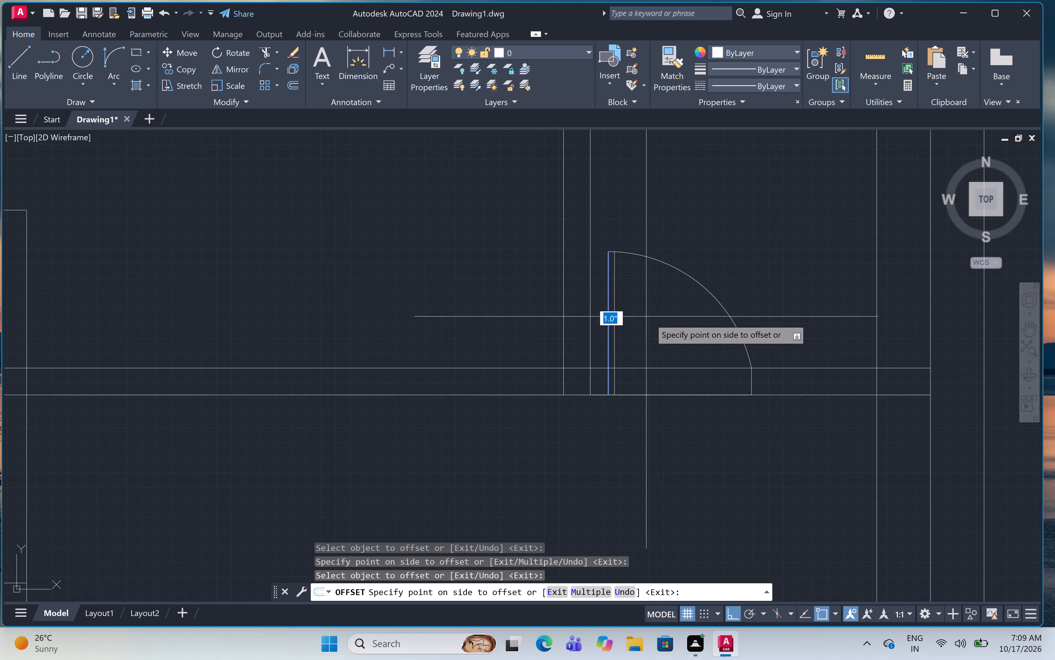
{"action": "left_click", "coordinate": [651, 319]}
{"action": "scroll", "coordinate": [639, 302], "scroll_direction": "down", "scroll_amount": 5}
{"action": "scroll", "coordinate": [584, 377], "scroll_direction": "up", "scroll_amount": 4}
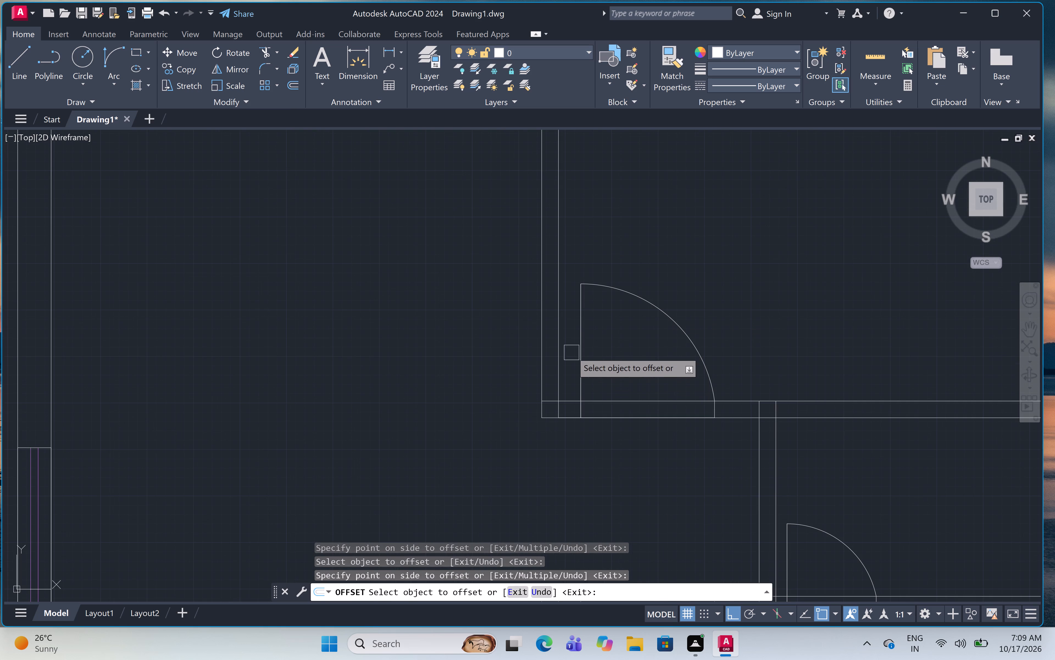
{"action": "left_click", "coordinate": [573, 350]}
{"action": "left_click", "coordinate": [639, 373]}
Offset the door leaf lines of the small middle-right room and the bottom-right room 1" rightward.
{"action": "scroll", "coordinate": [664, 259], "scroll_direction": "down", "scroll_amount": 5}
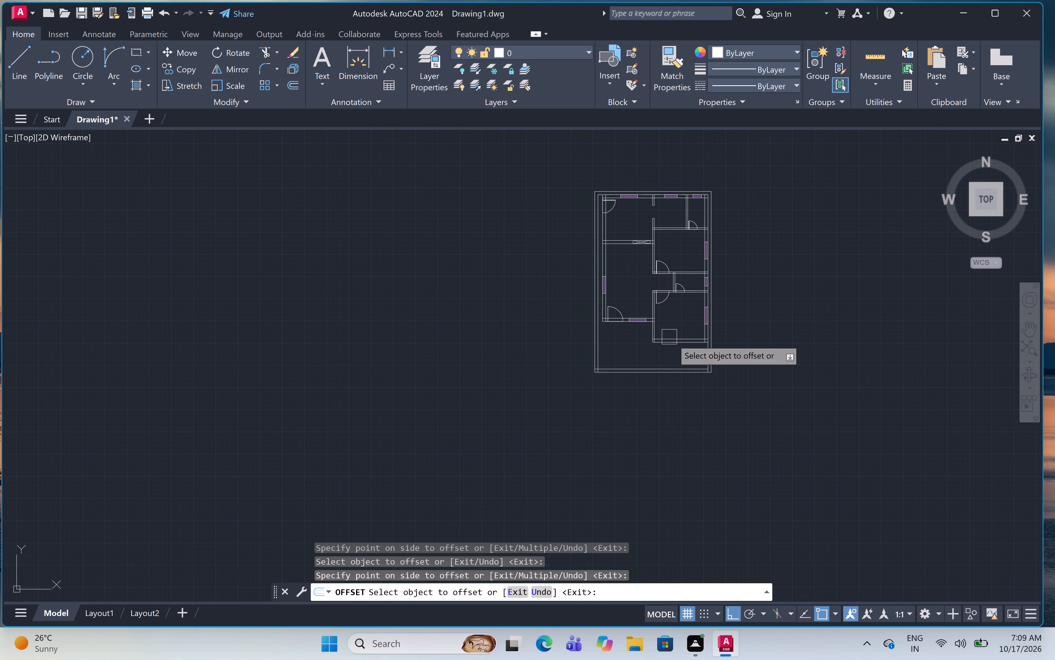
{"action": "scroll", "coordinate": [670, 287], "scroll_direction": "up", "scroll_amount": 5}
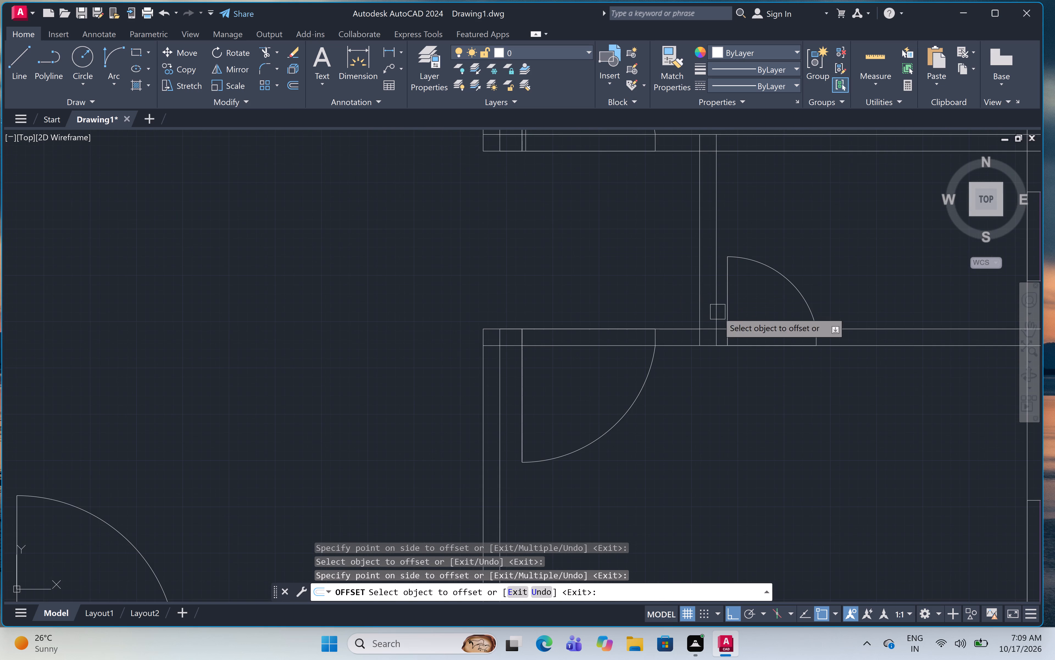
{"action": "left_click", "coordinate": [724, 310]}
{"action": "left_click", "coordinate": [796, 299]}
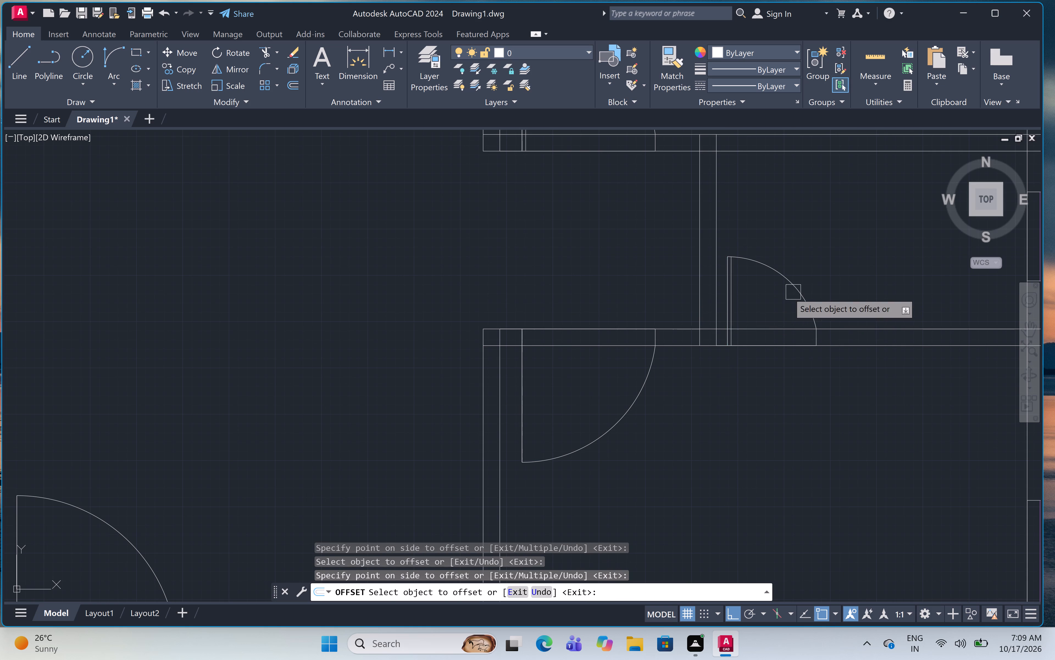
{"action": "left_click_drag", "start_coordinate": [523, 384], "coordinate": [526, 384]}
{"action": "left_click", "coordinate": [590, 388]}
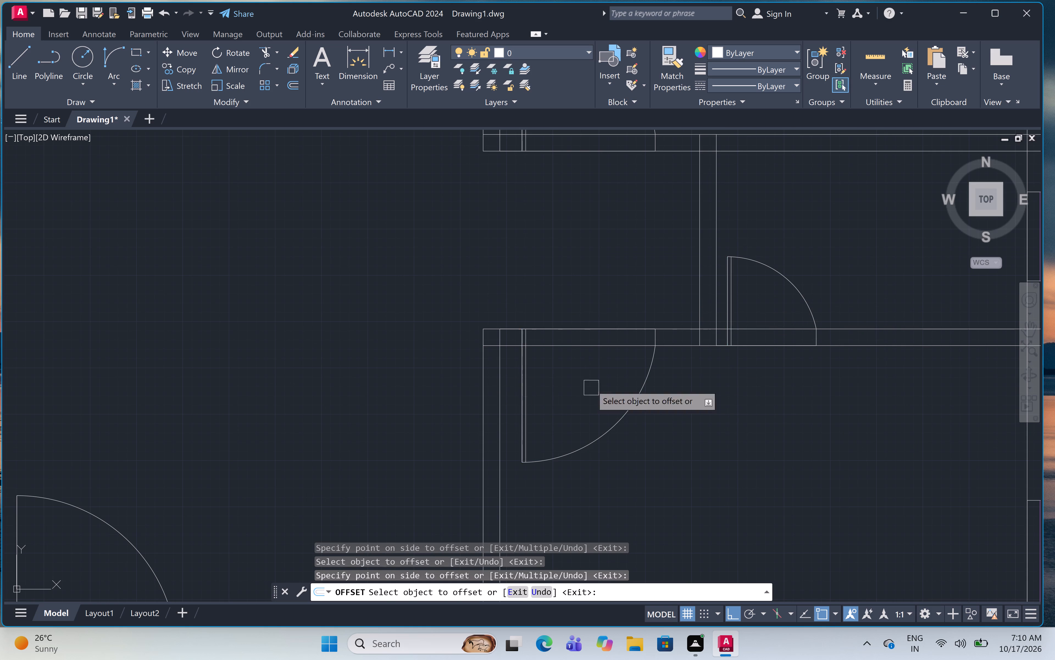
Offset the bottom-left room's vertical door leaf line 1" rightward, toward its swing, to give the leaf thickness.
{"action": "scroll", "coordinate": [604, 345], "scroll_direction": "down", "scroll_amount": 4}
{"action": "scroll", "coordinate": [512, 377], "scroll_direction": "up", "scroll_amount": 6}
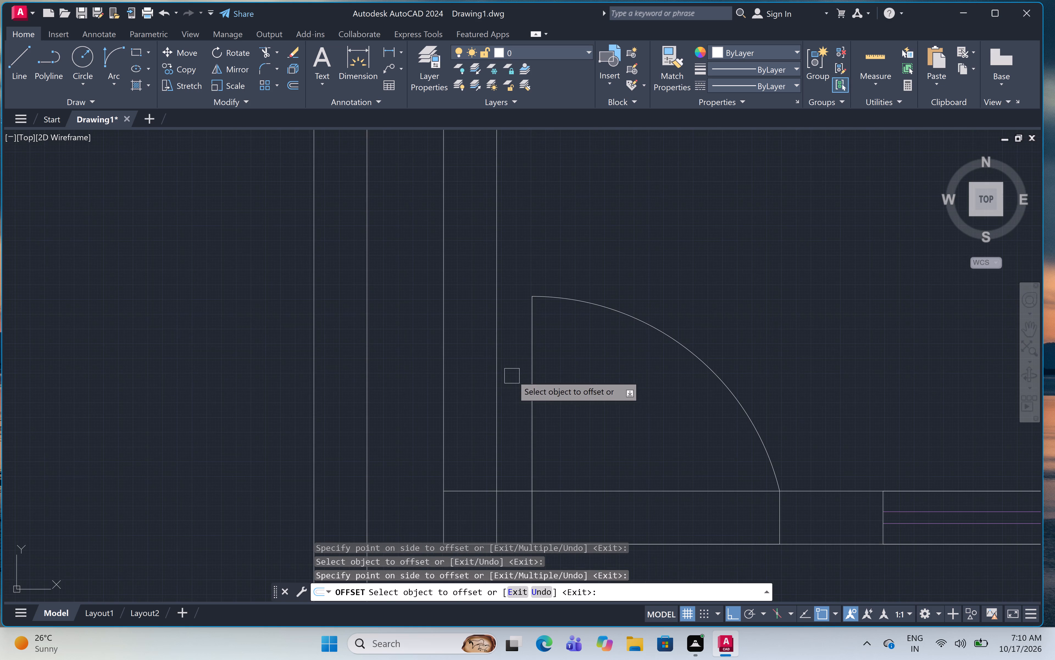
{"action": "scroll", "coordinate": [564, 379], "scroll_direction": "down", "scroll_amount": 1}
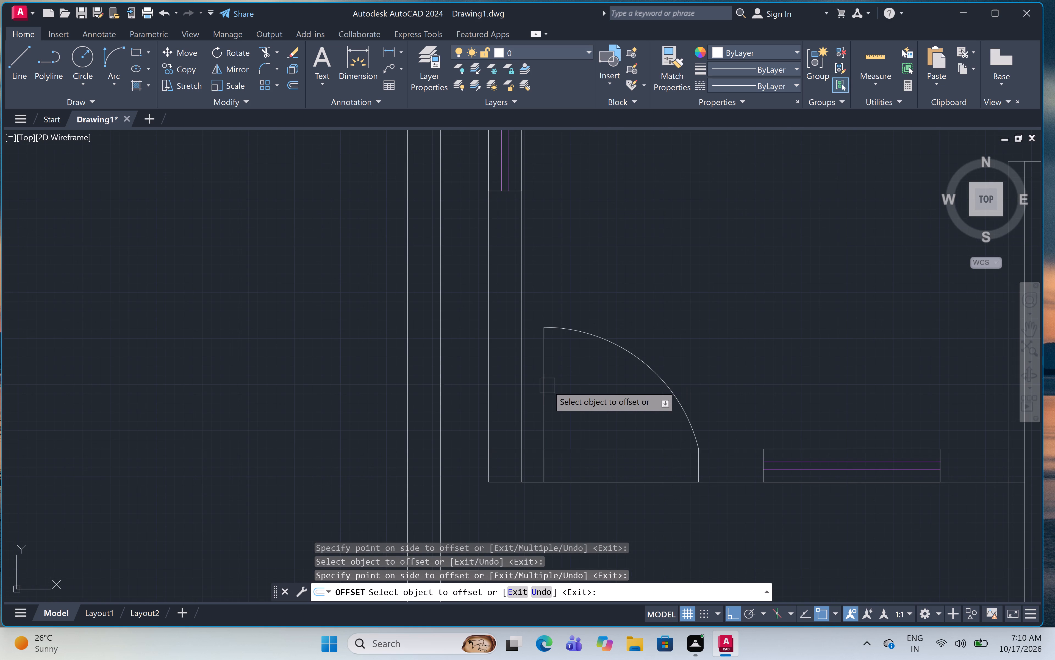
{"action": "left_click", "coordinate": [547, 384]}
{"action": "left_click", "coordinate": [583, 391]}
{"action": "scroll", "coordinate": [581, 389], "scroll_direction": "down", "scroll_amount": 4}
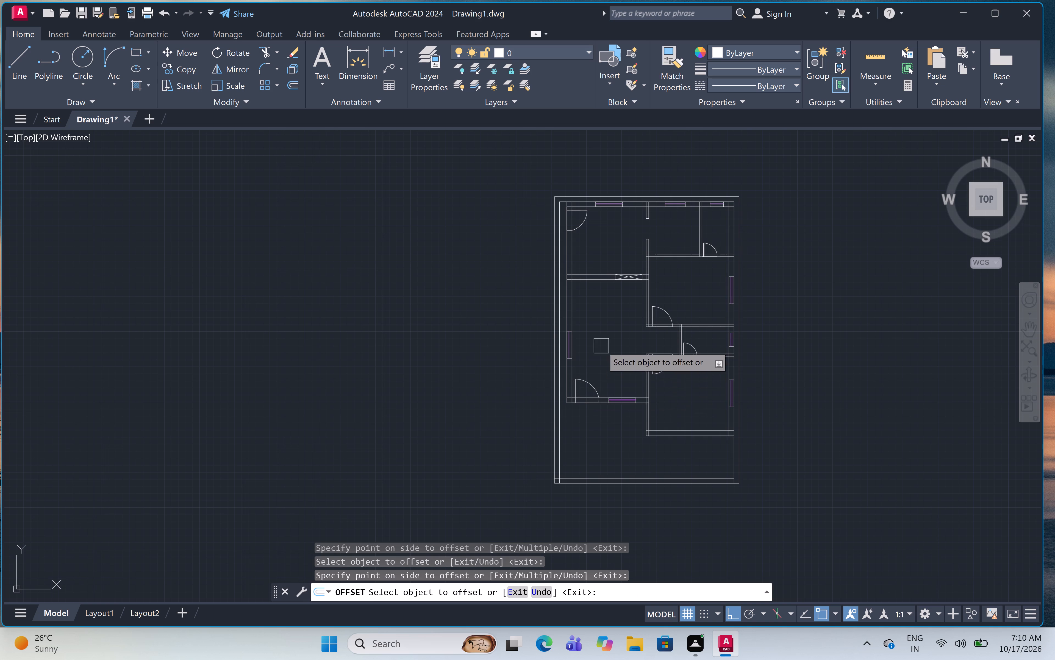
{"action": "middle_click_drag", "start_coordinate": [603, 349], "coordinate": [599, 386]}
{"action": "scroll", "coordinate": [603, 244], "scroll_direction": "up", "scroll_amount": 2}
{"action": "key", "text": "Escape"}
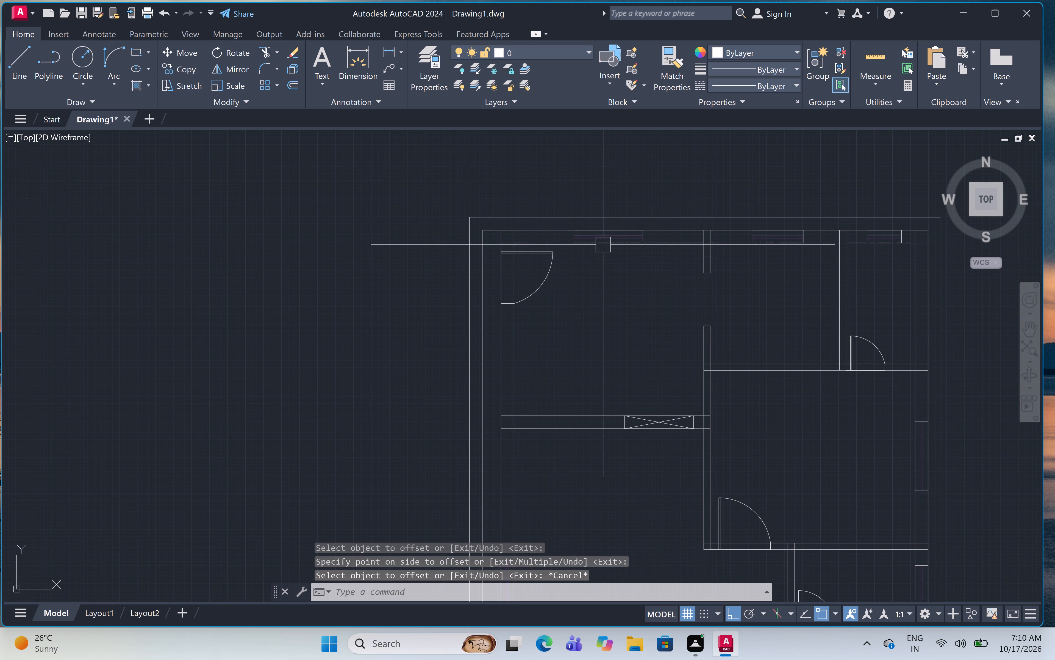
Trim the inner wall line across the door openings of the top-left room, top-right small room and the large room below it.
{"action": "key", "text": "t"}
{"action": "type", "text": "r"}
{"action": "key", "text": "space"}
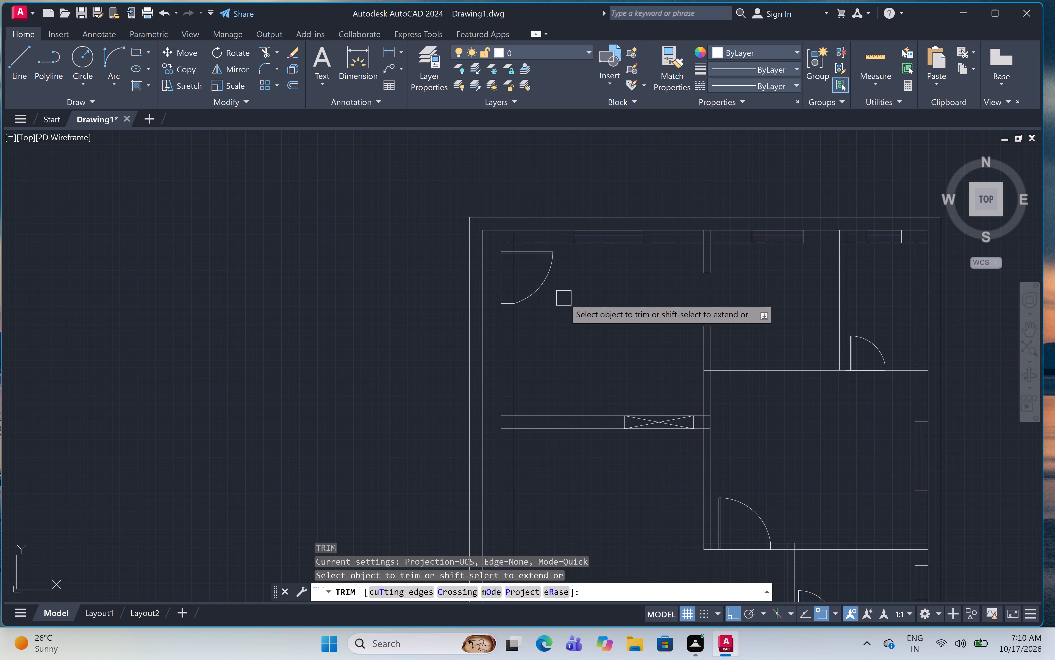
{"action": "left_click", "coordinate": [517, 283]}
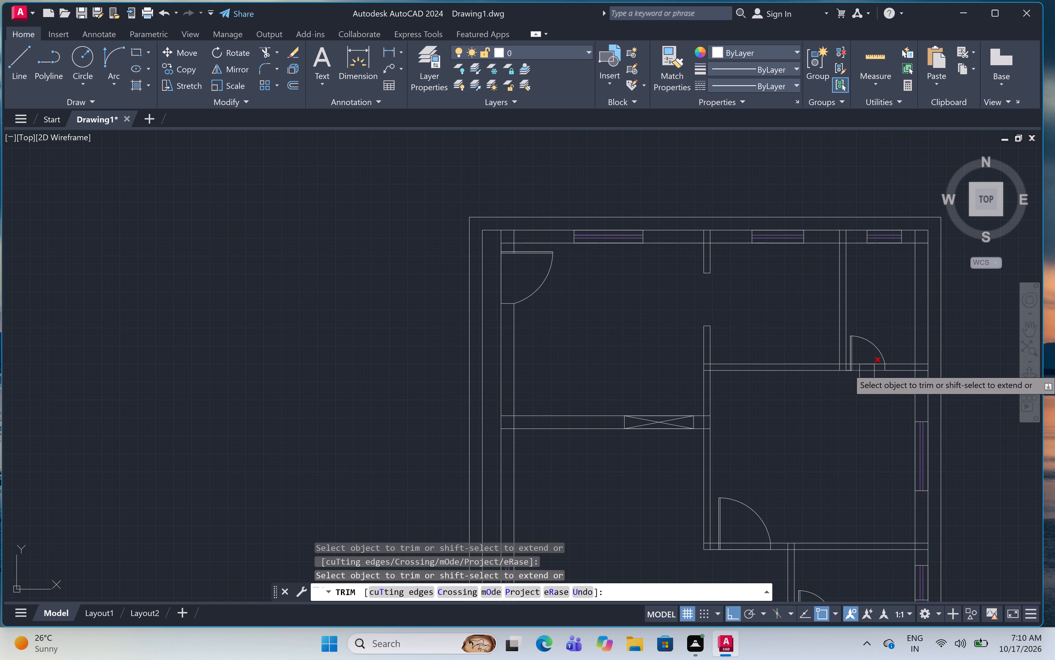
{"action": "scroll", "coordinate": [870, 365], "scroll_direction": "up", "scroll_amount": 2}
{"action": "left_click", "coordinate": [870, 360]}
{"action": "scroll", "coordinate": [688, 328], "scroll_direction": "down", "scroll_amount": 4}
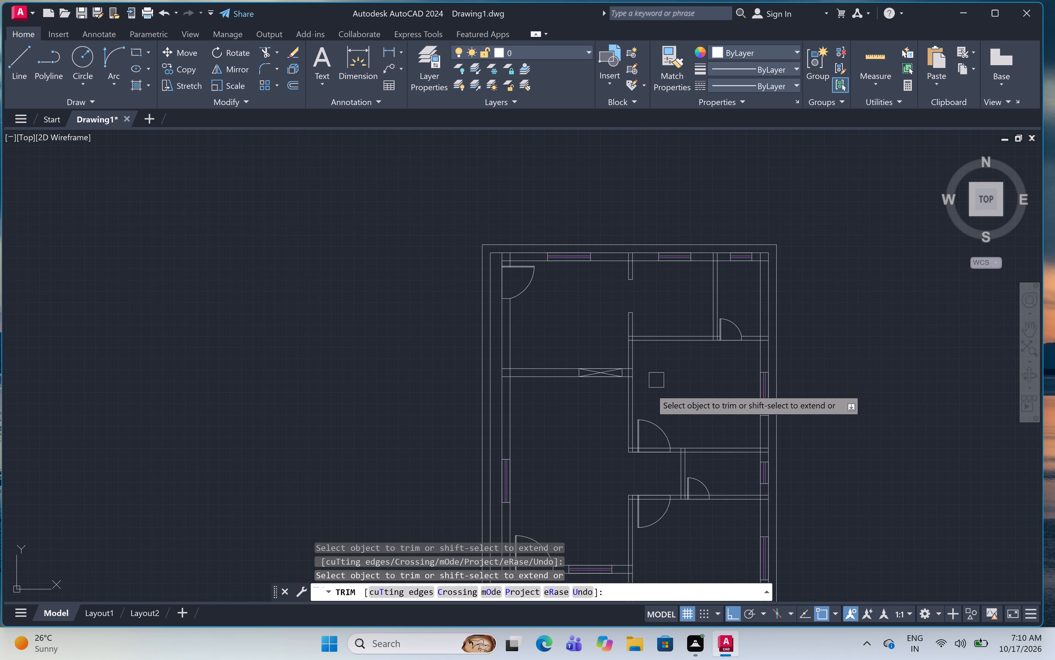
{"action": "scroll", "coordinate": [645, 452], "scroll_direction": "up", "scroll_amount": 4}
{"action": "left_click", "coordinate": [663, 439]}
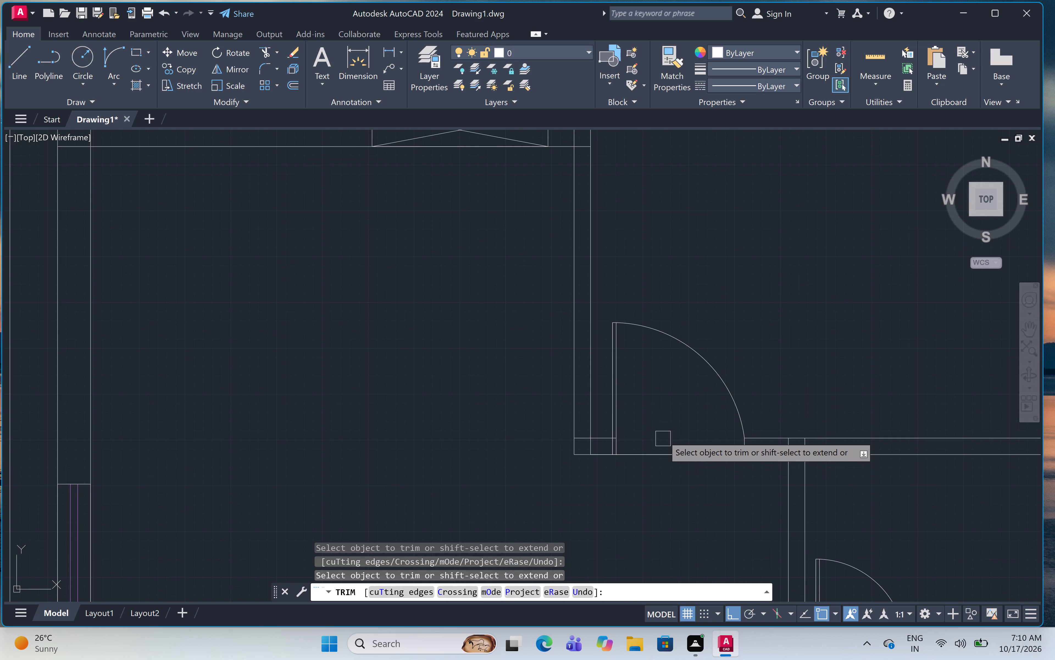
Trim the inner wall line across the door openings of the small middle-right, bottom-right and bottom-left rooms.
{"action": "scroll", "coordinate": [682, 343], "scroll_direction": "down", "scroll_amount": 7}
{"action": "scroll", "coordinate": [704, 373], "scroll_direction": "up", "scroll_amount": 6}
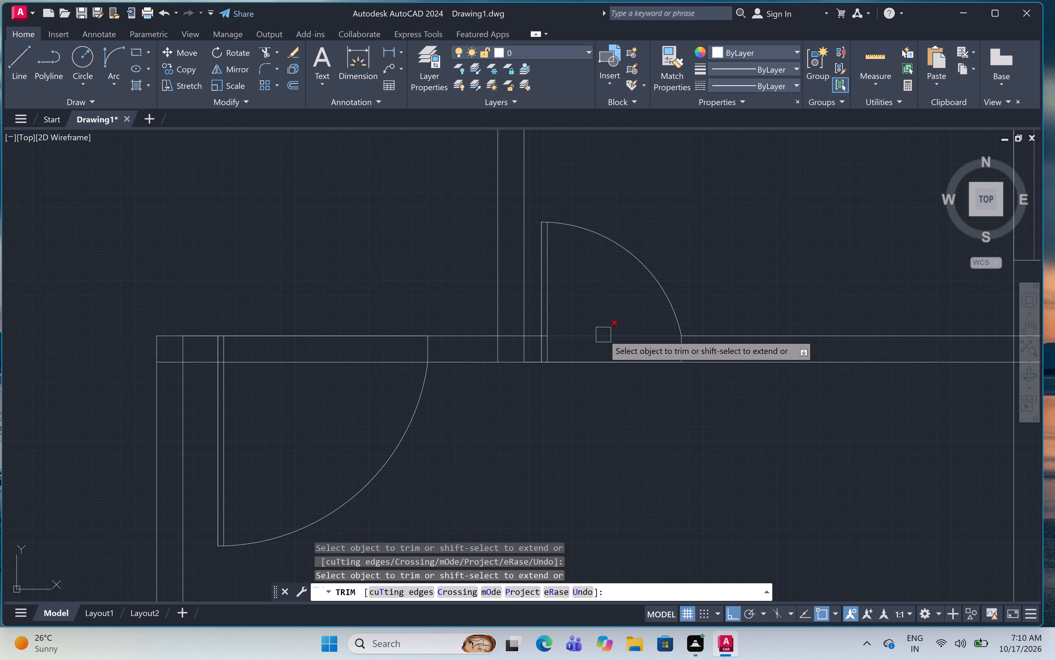
{"action": "left_click", "coordinate": [603, 334]}
{"action": "scroll", "coordinate": [703, 244], "scroll_direction": "down", "scroll_amount": 4}
{"action": "scroll", "coordinate": [656, 256], "scroll_direction": "up", "scroll_amount": 4}
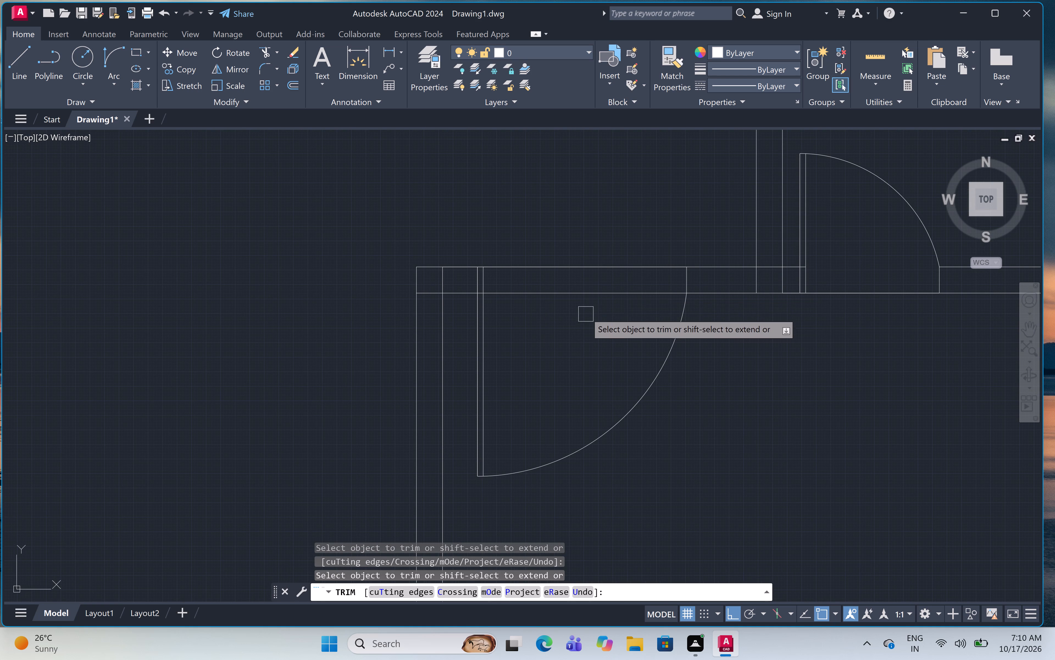
{"action": "left_click", "coordinate": [593, 298]}
{"action": "scroll", "coordinate": [608, 279], "scroll_direction": "down", "scroll_amount": 5}
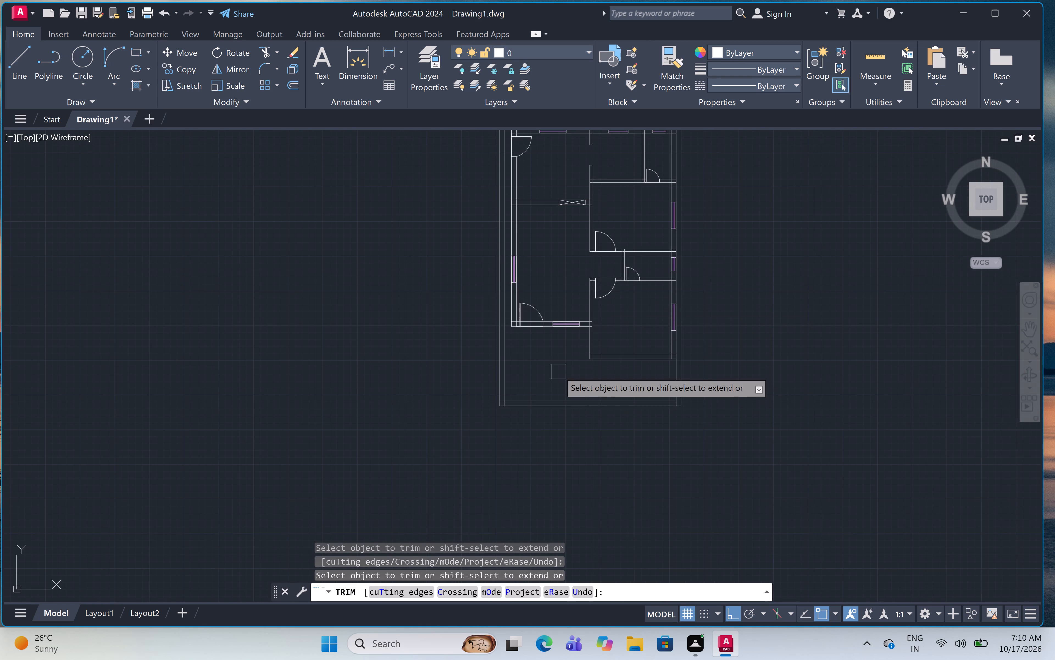
{"action": "scroll", "coordinate": [523, 322], "scroll_direction": "up", "scroll_amount": 4}
{"action": "left_click", "coordinate": [548, 320]}
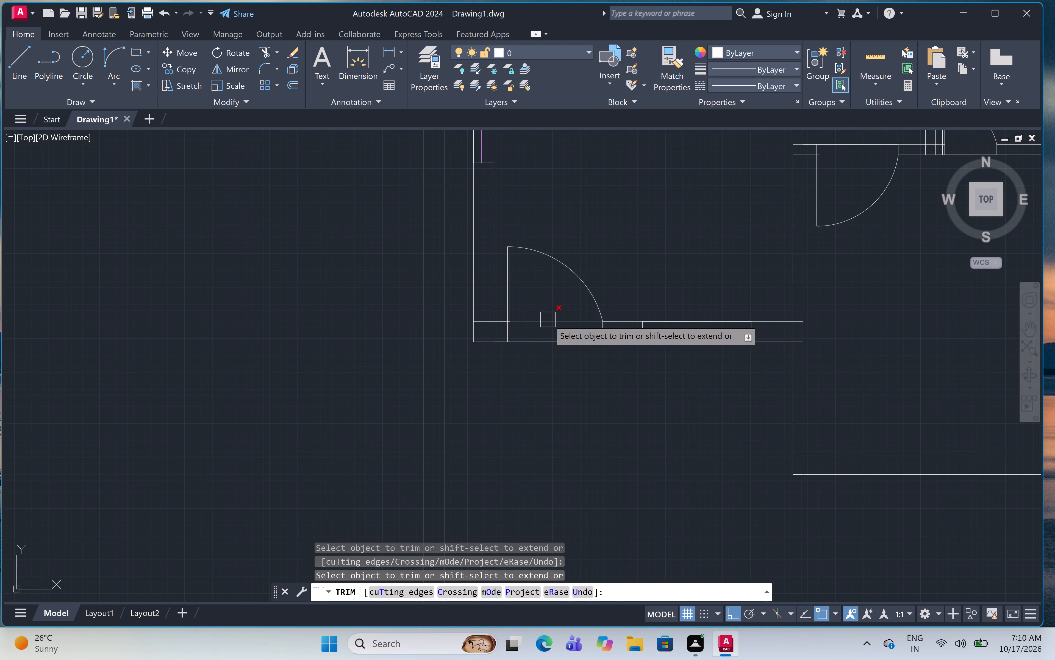
Trim the leftover wall line between the two door leaf lines in the top-left room and the top-right small room.
{"action": "scroll", "coordinate": [601, 244], "scroll_direction": "down", "scroll_amount": 3}
{"action": "middle_click_drag", "start_coordinate": [626, 208], "coordinate": [581, 320]}
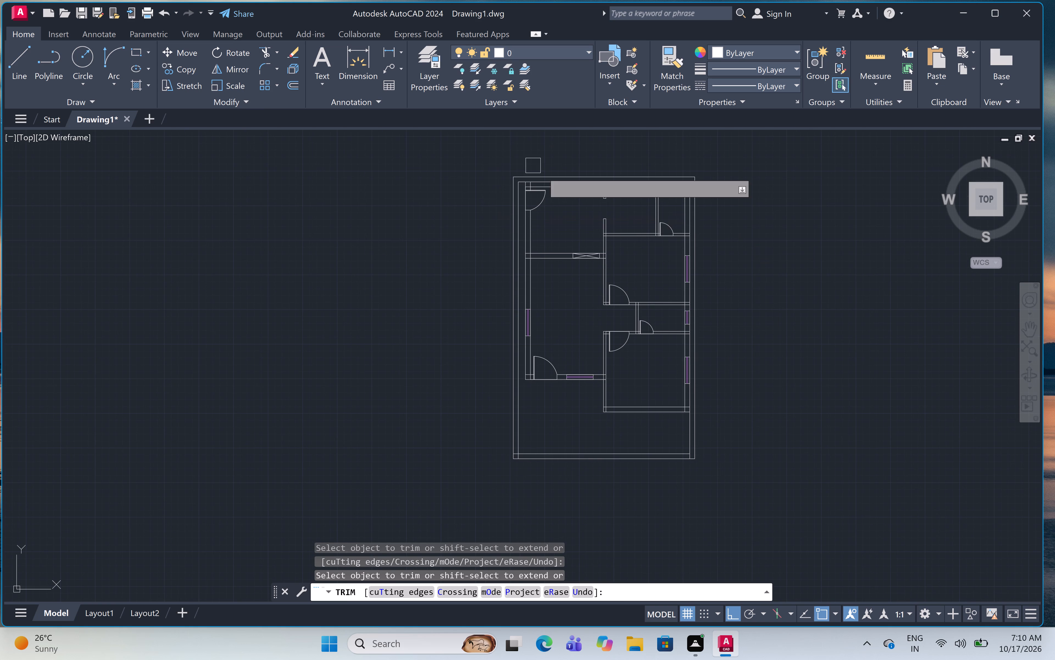
{"action": "scroll", "coordinate": [529, 194], "scroll_direction": "up", "scroll_amount": 6}
{"action": "middle_click_drag", "start_coordinate": [540, 188], "coordinate": [540, 234]}
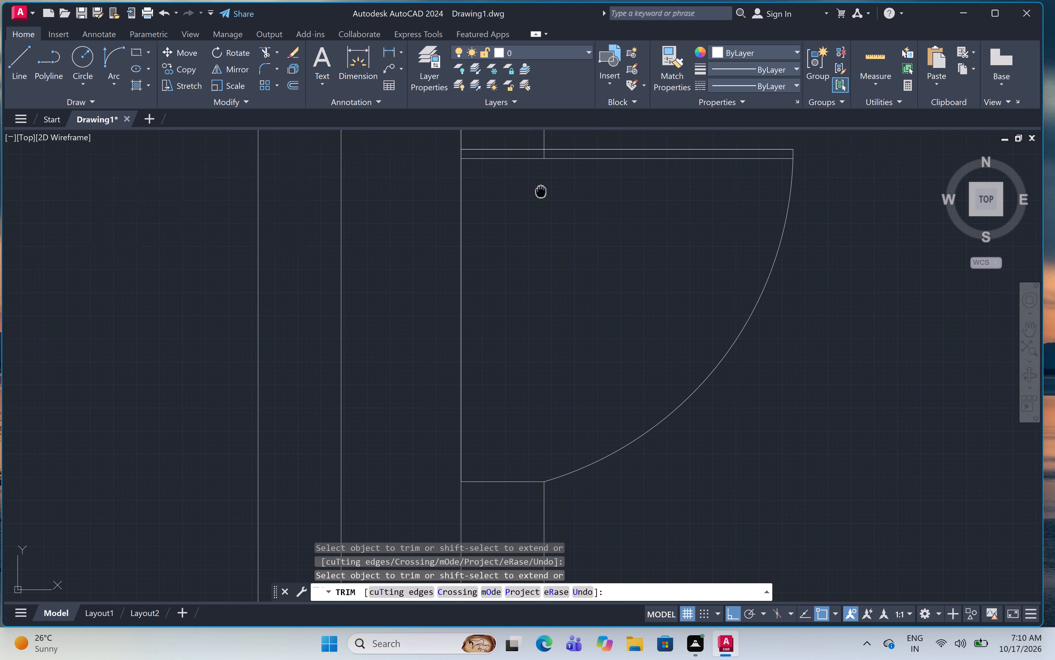
{"action": "middle_click_drag", "start_coordinate": [540, 234], "coordinate": [511, 341]}
{"action": "scroll", "coordinate": [525, 299], "scroll_direction": "up", "scroll_amount": 4}
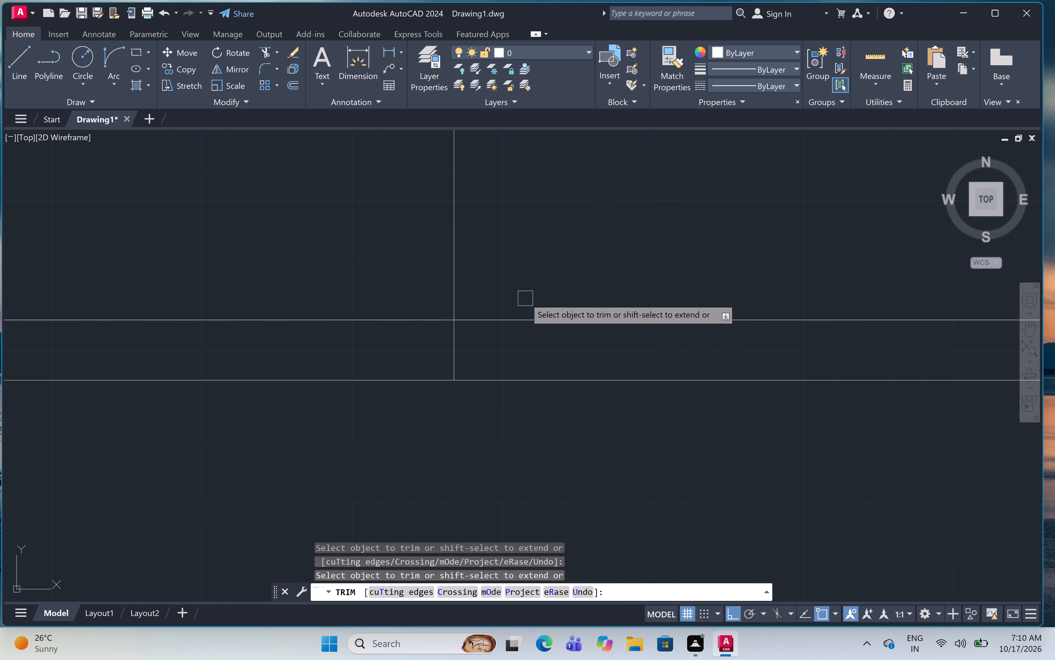
{"action": "left_click", "coordinate": [454, 357]}
{"action": "scroll", "coordinate": [522, 256], "scroll_direction": "down", "scroll_amount": 7}
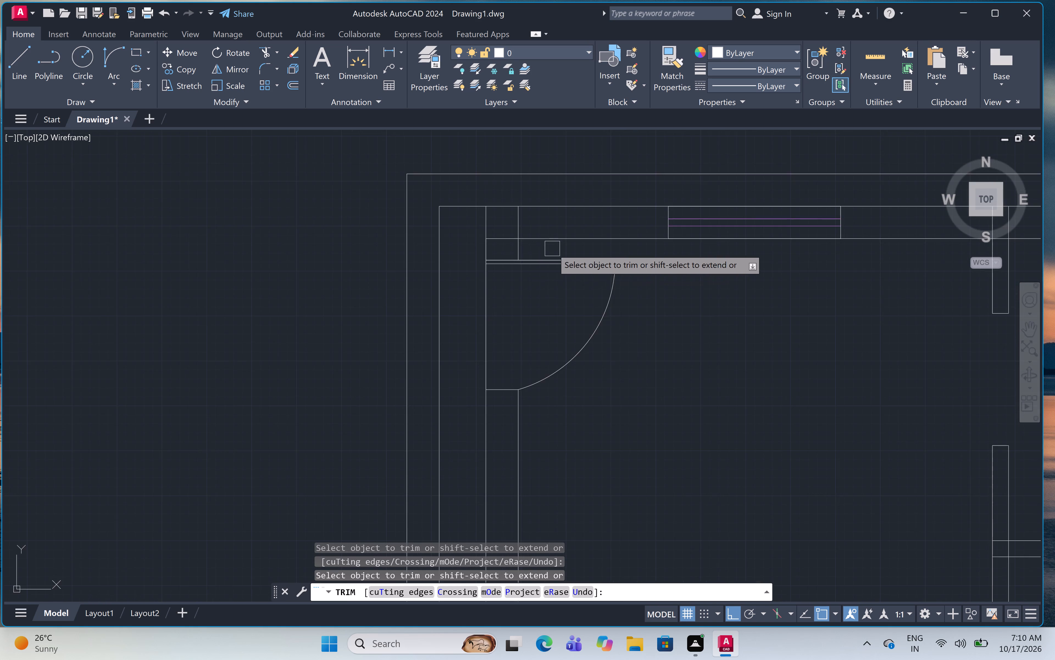
{"action": "scroll", "coordinate": [552, 249], "scroll_direction": "down", "scroll_amount": 3}
{"action": "scroll", "coordinate": [747, 321], "scroll_direction": "up", "scroll_amount": 6}
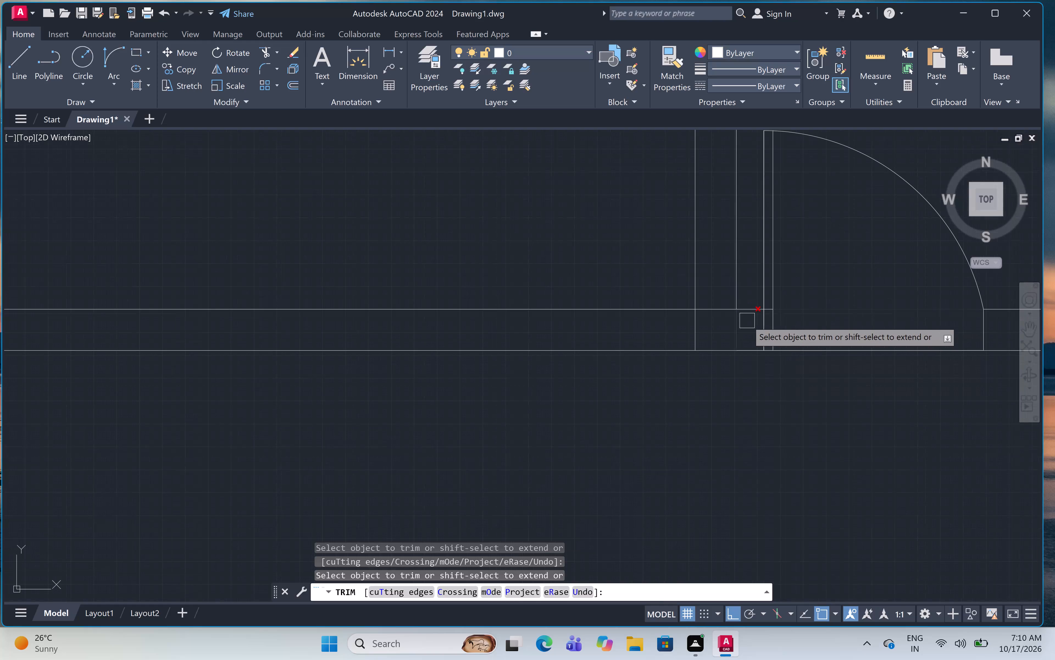
{"action": "scroll", "coordinate": [768, 319], "scroll_direction": "up", "scroll_amount": 5}
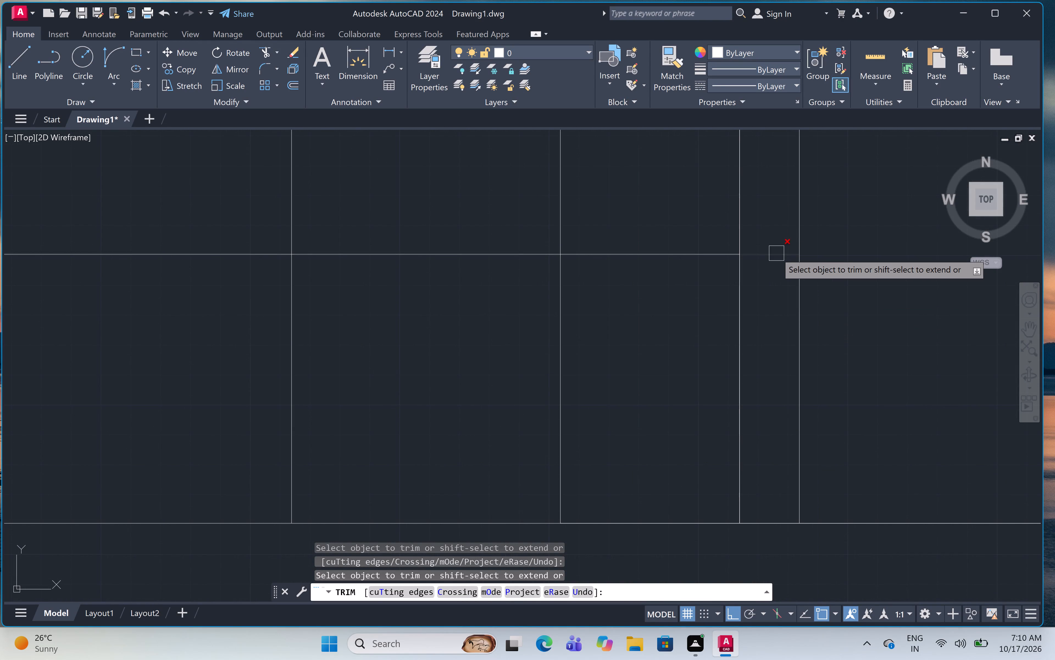
{"action": "left_click", "coordinate": [776, 253]}
{"action": "scroll", "coordinate": [760, 275], "scroll_direction": "down", "scroll_amount": 8}
Trim the leftover wall line between the door leaf lines of the large right room and the small middle-right room.
{"action": "scroll", "coordinate": [760, 275], "scroll_direction": "down", "scroll_amount": 4}
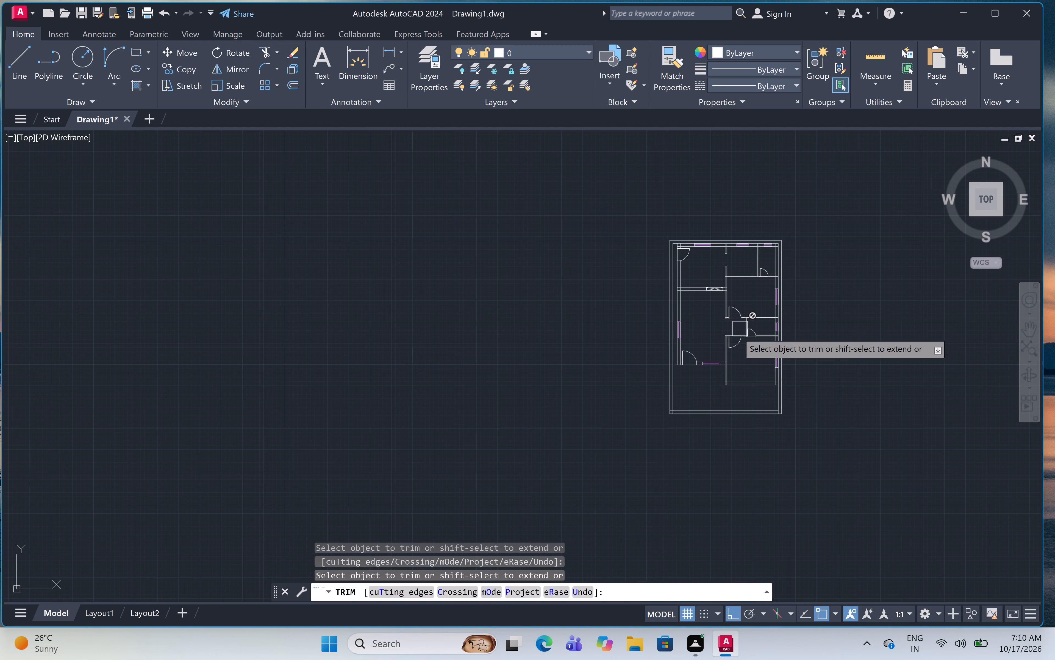
{"action": "scroll", "coordinate": [729, 318], "scroll_direction": "up", "scroll_amount": 7}
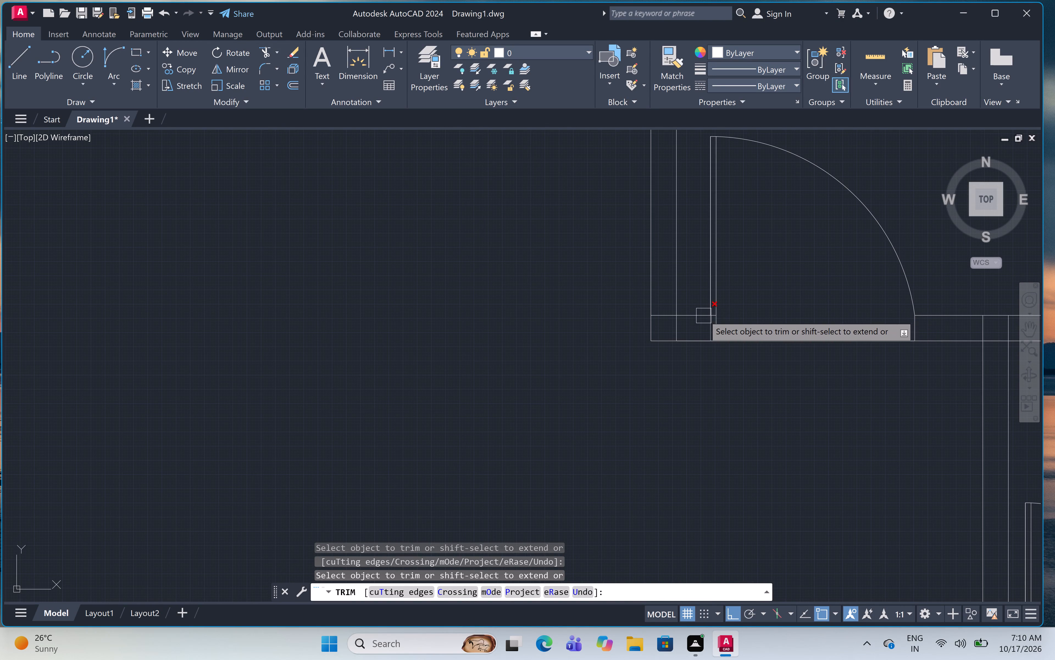
{"action": "scroll", "coordinate": [709, 314], "scroll_direction": "up", "scroll_amount": 5}
{"action": "left_click", "coordinate": [723, 322]}
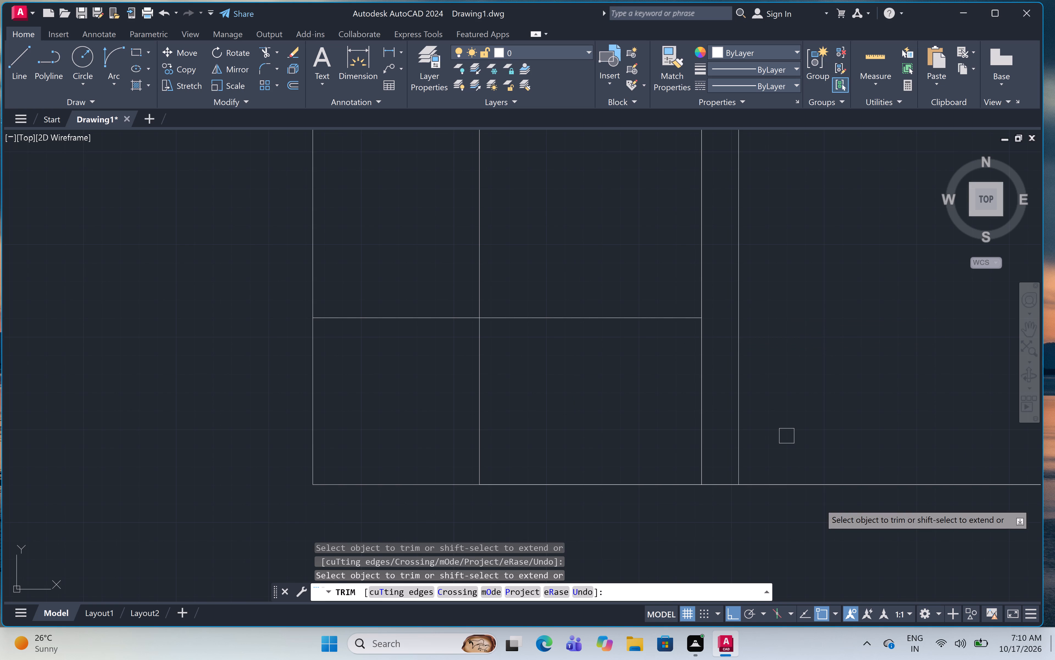
{"action": "scroll", "coordinate": [659, 239], "scroll_direction": "down", "scroll_amount": 5}
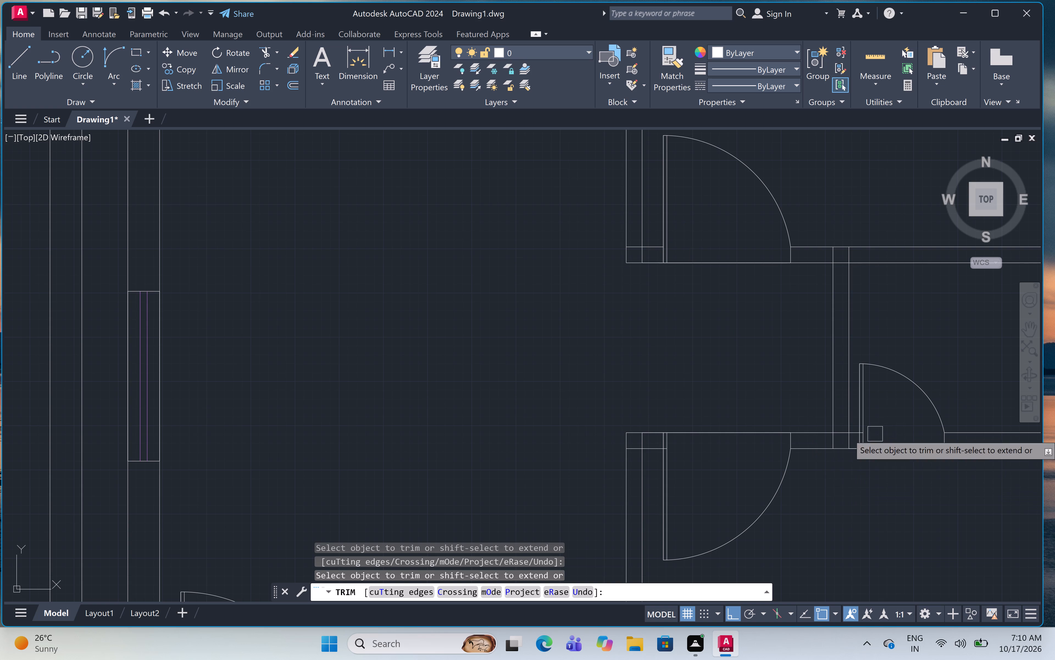
{"action": "scroll", "coordinate": [861, 438], "scroll_direction": "up", "scroll_amount": 8}
{"action": "scroll", "coordinate": [878, 383], "scroll_direction": "up", "scroll_amount": 2}
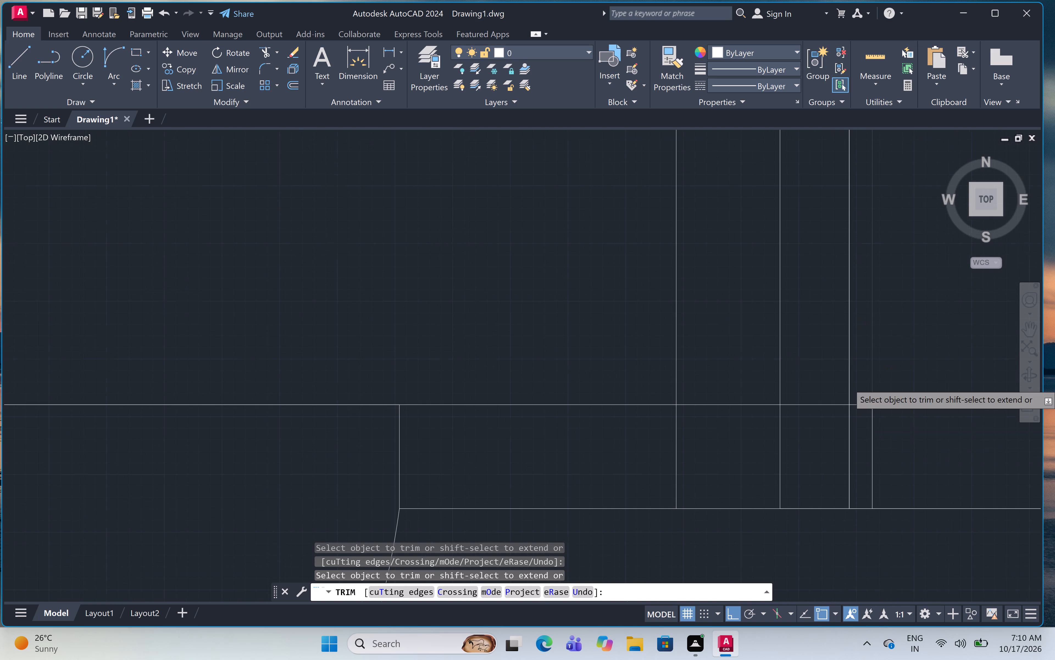
{"action": "left_click", "coordinate": [854, 442]}
Trim the leftover wall line between the door leaf lines of the bottom-right room and the bottom-left room.
{"action": "scroll", "coordinate": [854, 274], "scroll_direction": "down", "scroll_amount": 7}
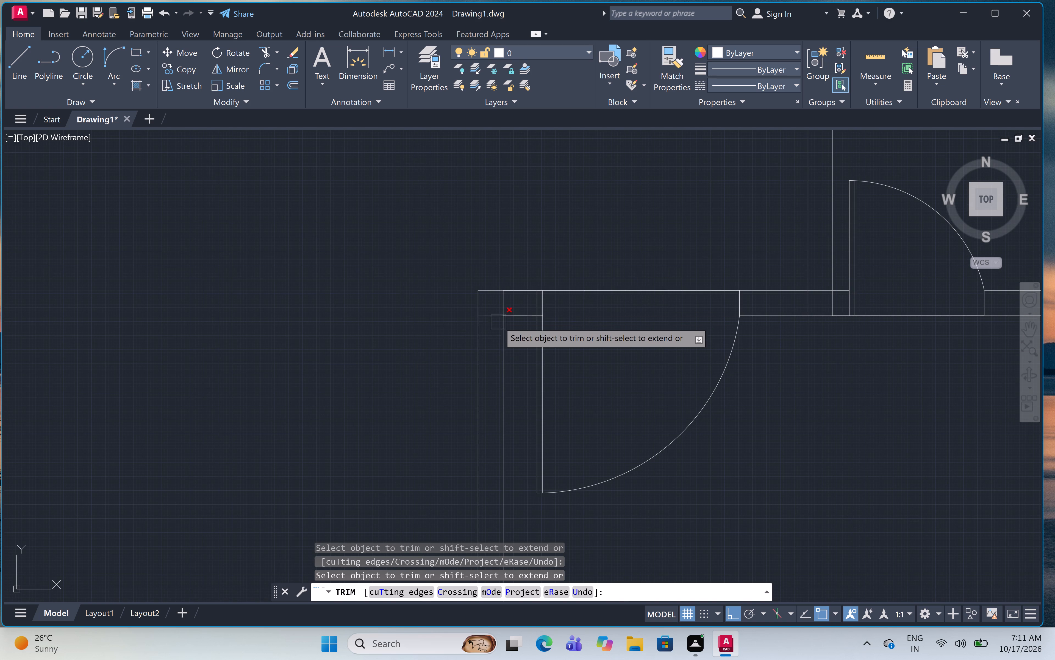
{"action": "scroll", "coordinate": [537, 317], "scroll_direction": "up", "scroll_amount": 6}
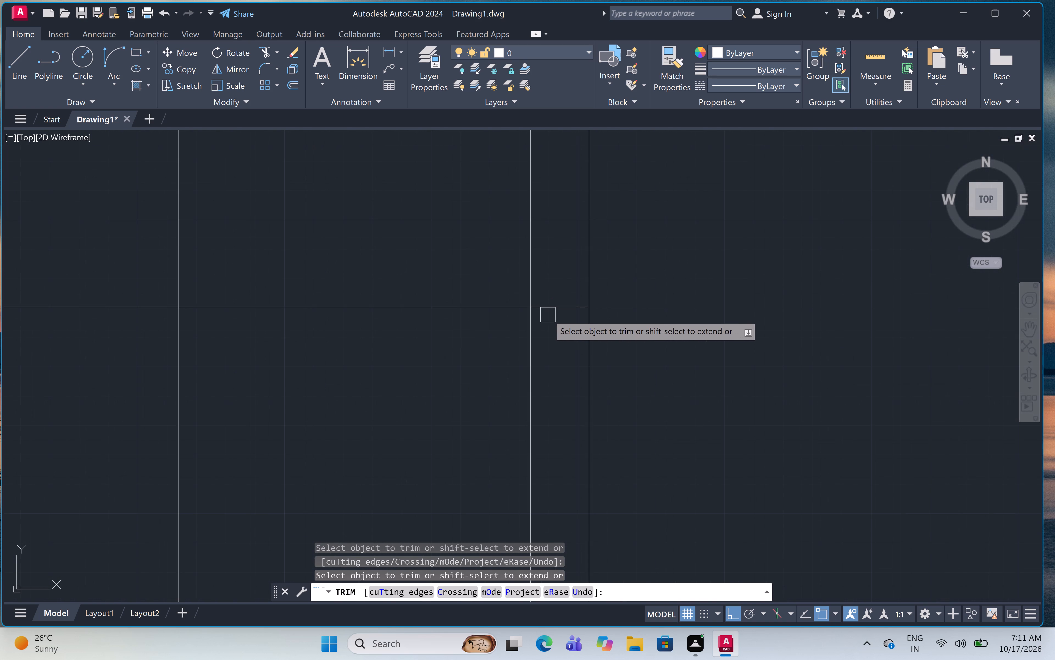
{"action": "left_click", "coordinate": [549, 315]}
{"action": "left_click", "coordinate": [552, 290]}
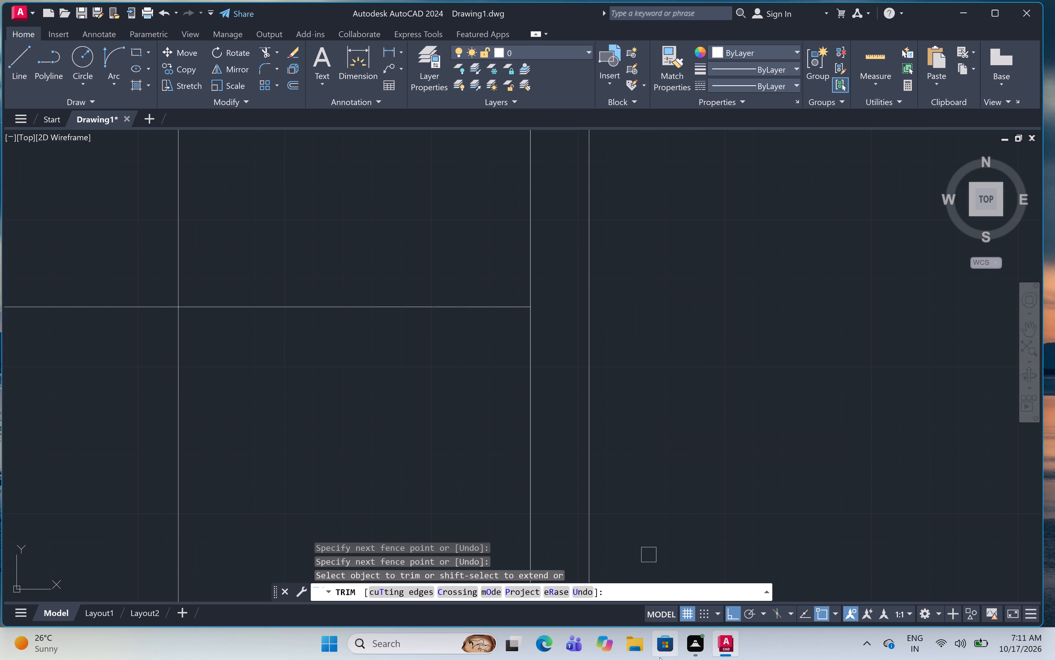
{"action": "scroll", "coordinate": [651, 593], "scroll_direction": "down", "scroll_amount": 6}
{"action": "scroll", "coordinate": [602, 380], "scroll_direction": "down", "scroll_amount": 6}
{"action": "scroll", "coordinate": [659, 212], "scroll_direction": "down", "scroll_amount": 3}
{"action": "scroll", "coordinate": [462, 335], "scroll_direction": "up", "scroll_amount": 1}
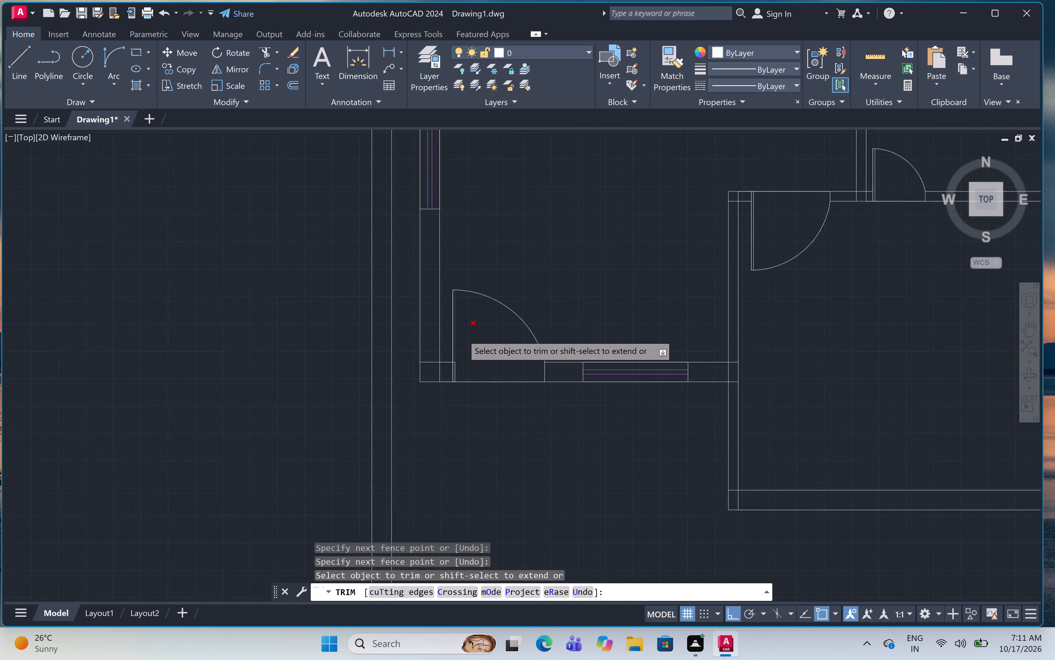
{"action": "scroll", "coordinate": [462, 334], "scroll_direction": "up", "scroll_amount": 4}
{"action": "scroll", "coordinate": [405, 480], "scroll_direction": "up", "scroll_amount": 3}
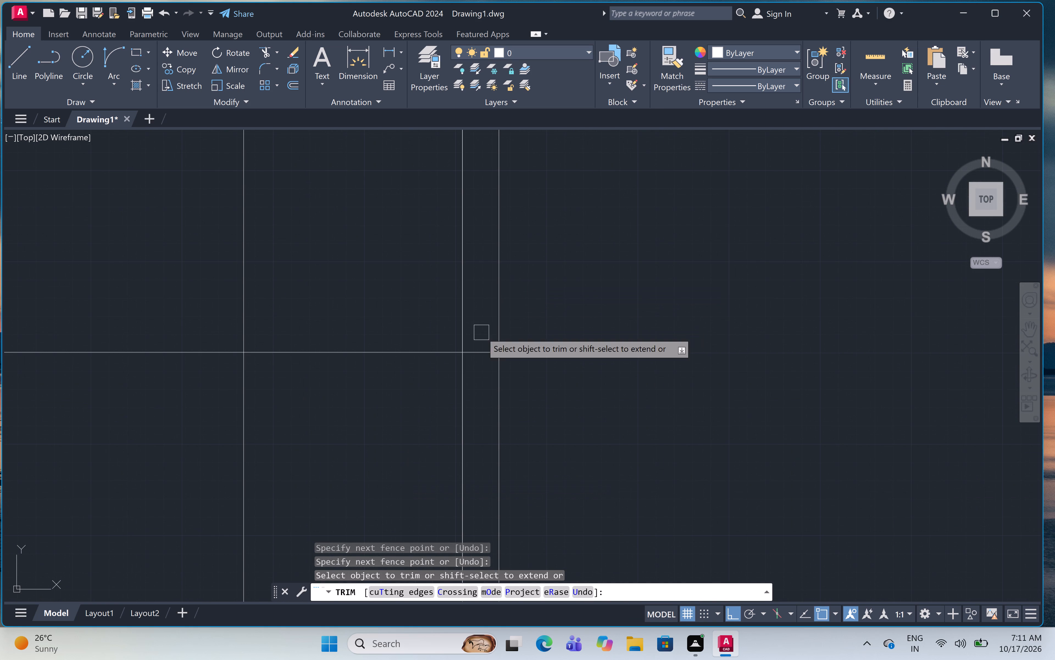
{"action": "left_click", "coordinate": [484, 350]}
Trim the overlapping horizontal and vertical inner wall lines inside the top-left room's upper-left wall corner.
{"action": "scroll", "coordinate": [525, 284], "scroll_direction": "down", "scroll_amount": 10}
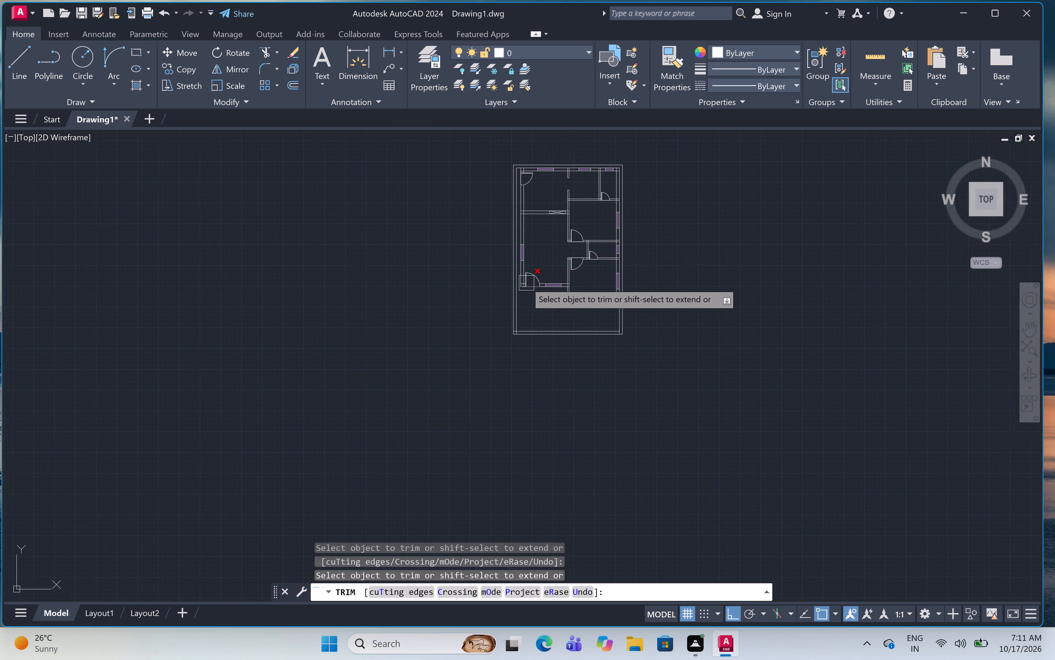
{"action": "middle_click_drag", "start_coordinate": [534, 240], "coordinate": [534, 344]}
{"action": "scroll", "coordinate": [532, 260], "scroll_direction": "up", "scroll_amount": 3}
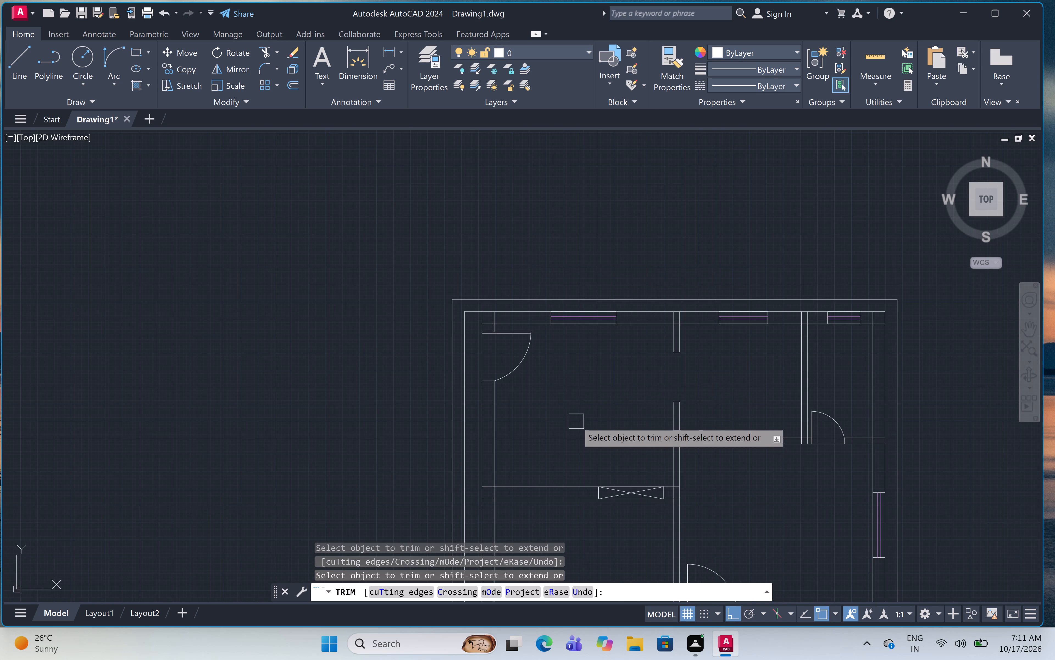
{"action": "middle_click_drag", "start_coordinate": [576, 420], "coordinate": [583, 325]}
{"action": "middle_click", "coordinate": [586, 311]}
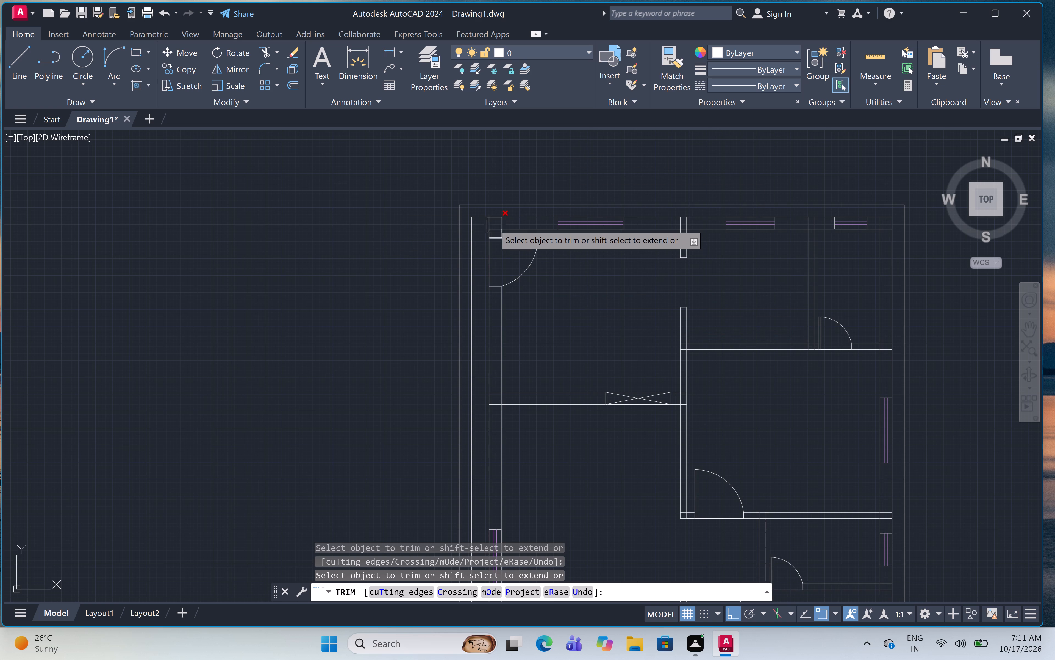
{"action": "scroll", "coordinate": [492, 222], "scroll_direction": "up", "scroll_amount": 4}
{"action": "left_click", "coordinate": [491, 264]}
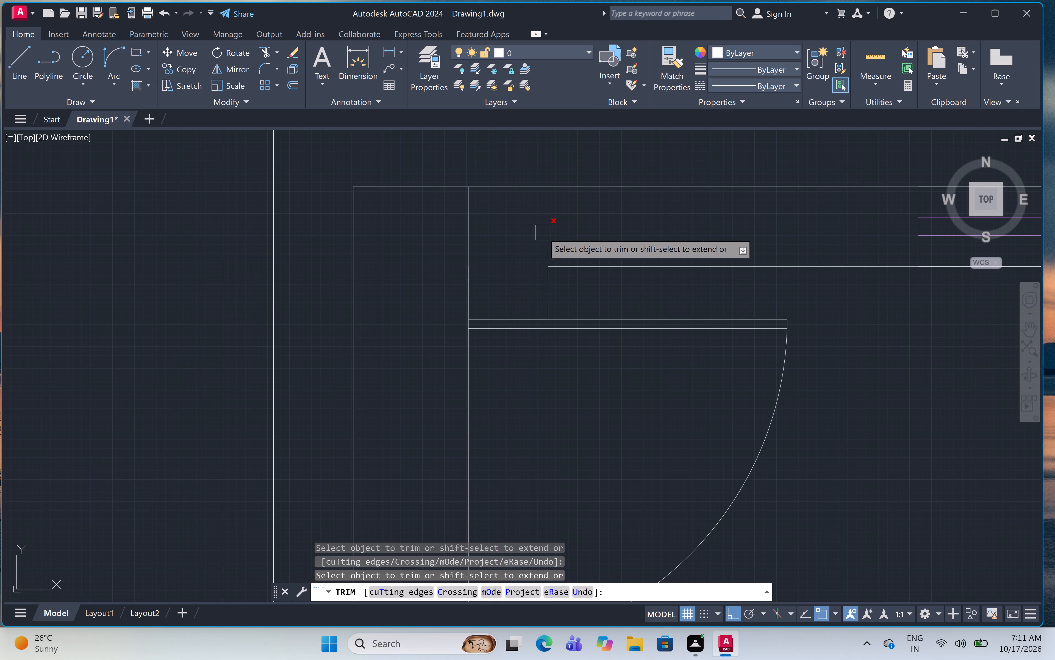
{"action": "left_click", "coordinate": [543, 233]}
Trim the lines crossing inside the junction of the top wall and the short partition stub beside the top-left room.
{"action": "scroll", "coordinate": [416, 173], "scroll_direction": "down", "scroll_amount": 5}
{"action": "scroll", "coordinate": [546, 170], "scroll_direction": "up", "scroll_amount": 5}
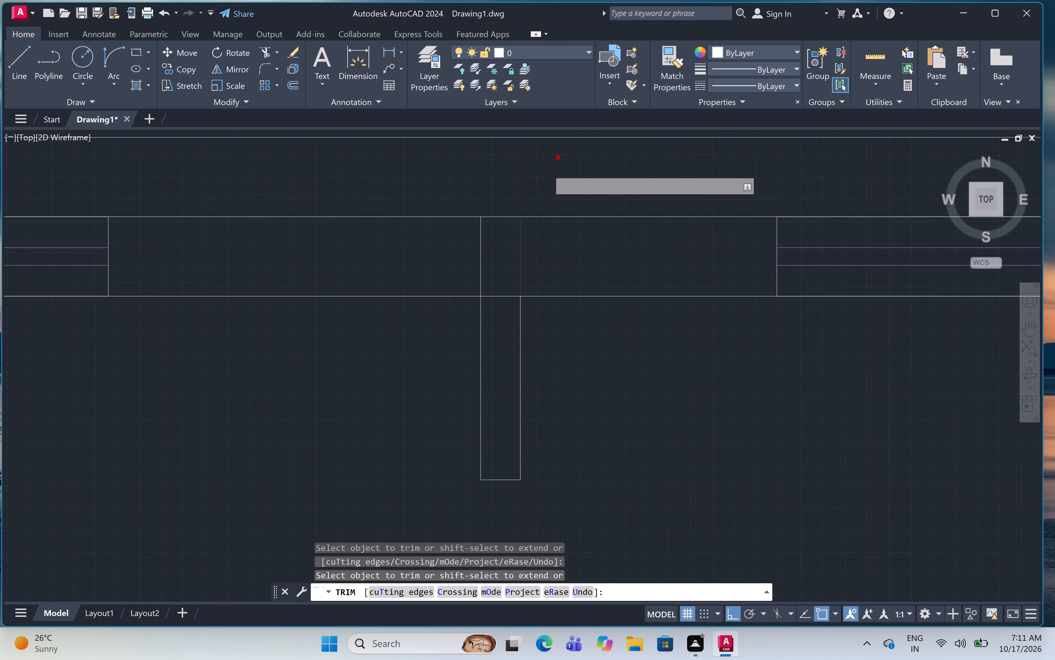
{"action": "left_click", "coordinate": [447, 235]}
{"action": "left_click", "coordinate": [645, 274]}
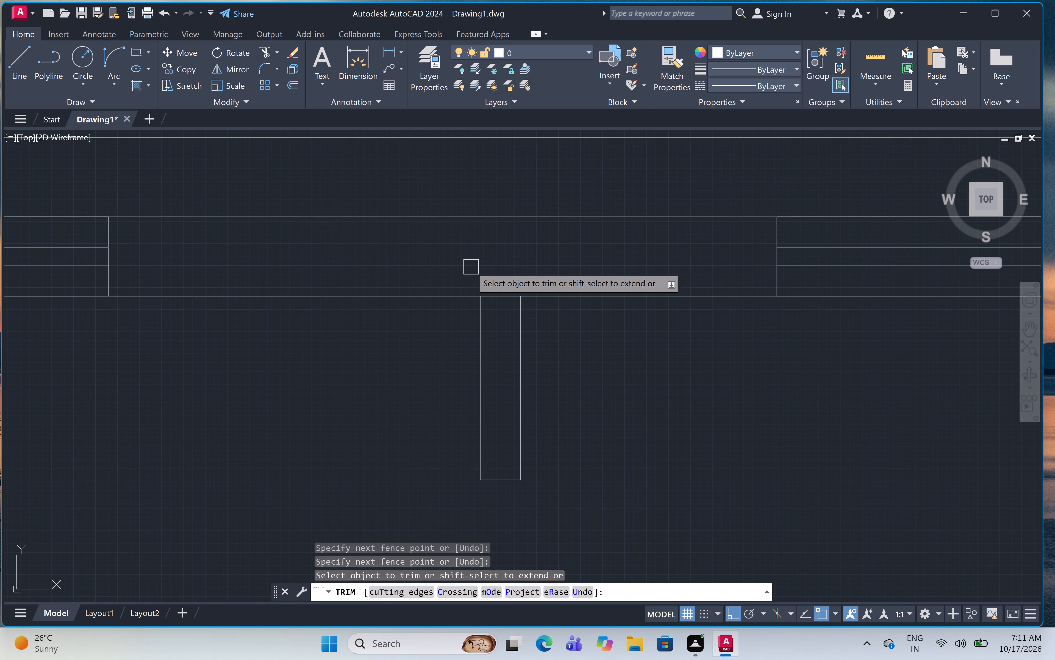
{"action": "left_click", "coordinate": [492, 263]}
{"action": "left_click", "coordinate": [487, 314]}
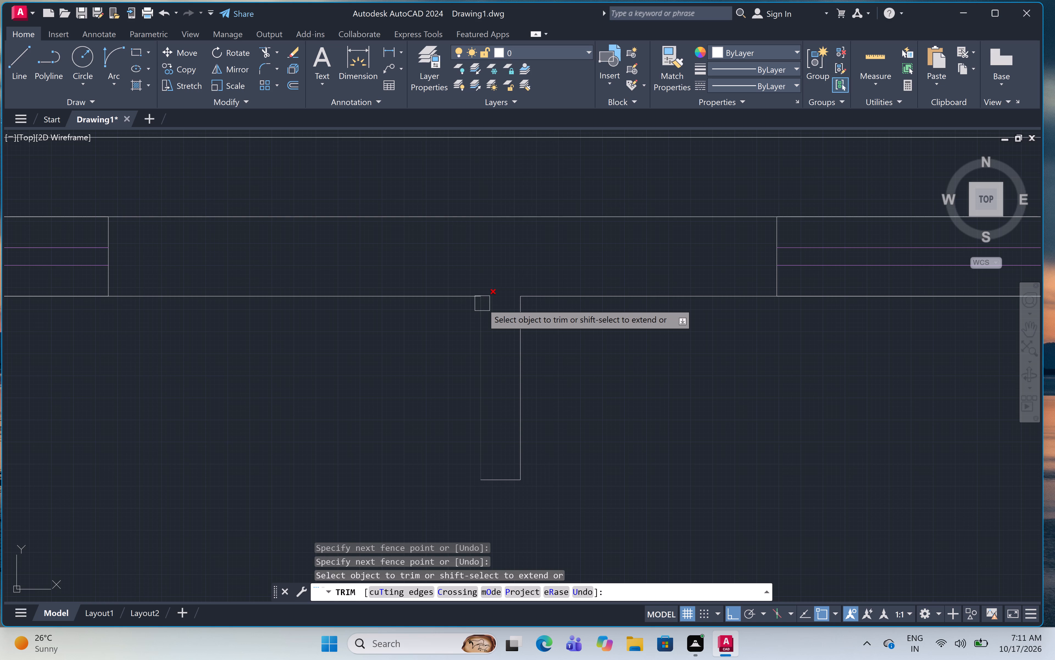
Trim the lines crossing inside the junction of the top wall and the partition between the top-middle room and the small top-right room.
{"action": "scroll", "coordinate": [506, 263], "scroll_direction": "down", "scroll_amount": 4}
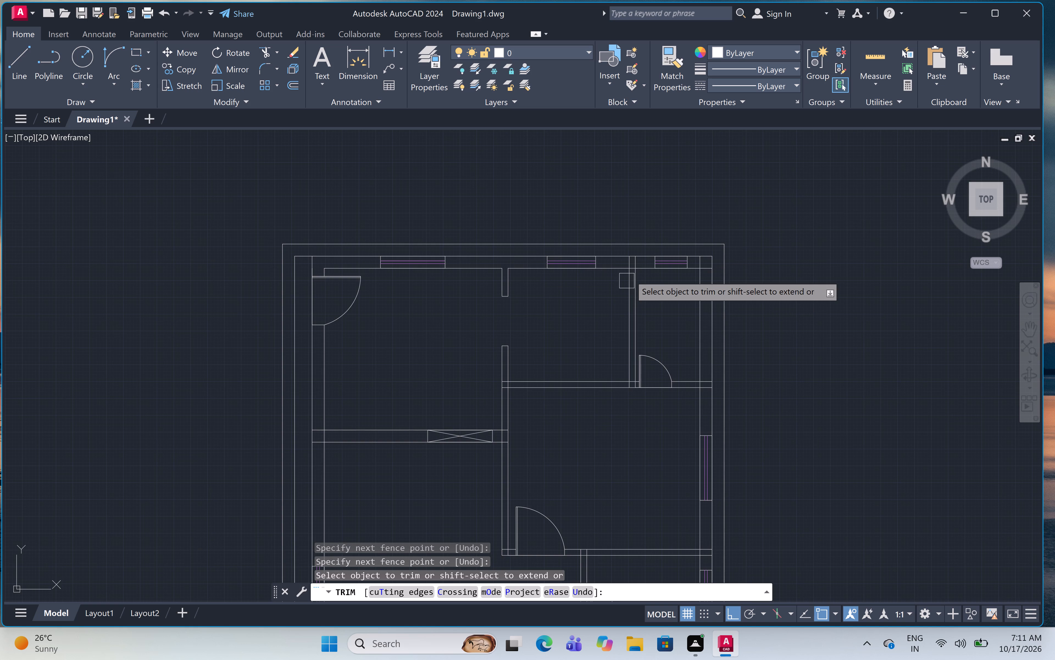
{"action": "scroll", "coordinate": [633, 263], "scroll_direction": "up", "scroll_amount": 5}
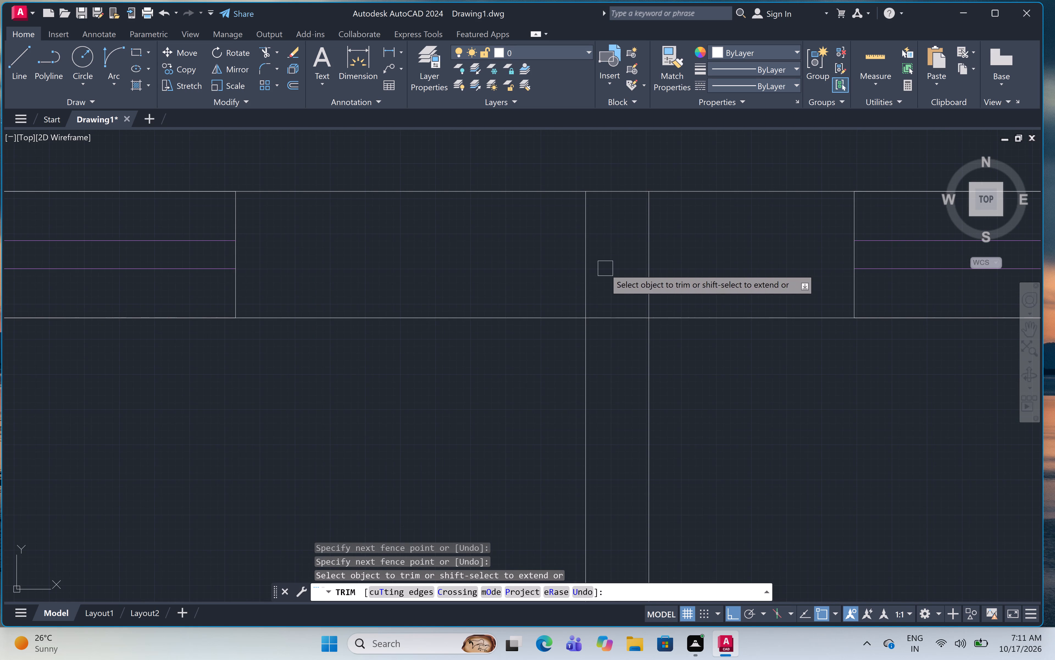
{"action": "left_click", "coordinate": [565, 257]}
{"action": "left_click", "coordinate": [670, 265]}
{"action": "left_click", "coordinate": [618, 298]}
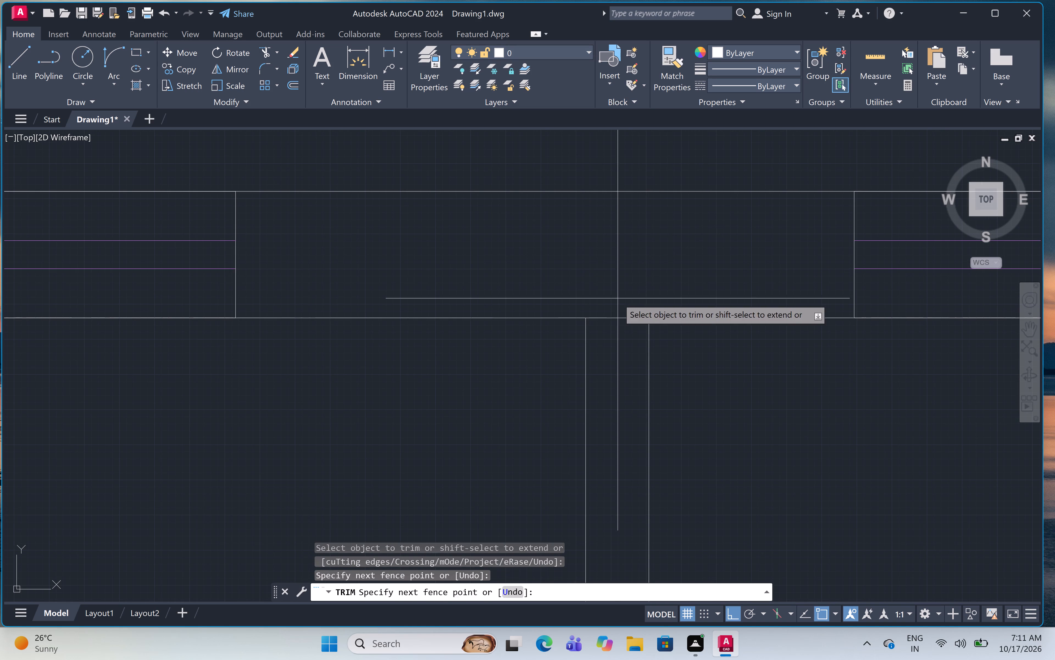
{"action": "left_click", "coordinate": [614, 334]}
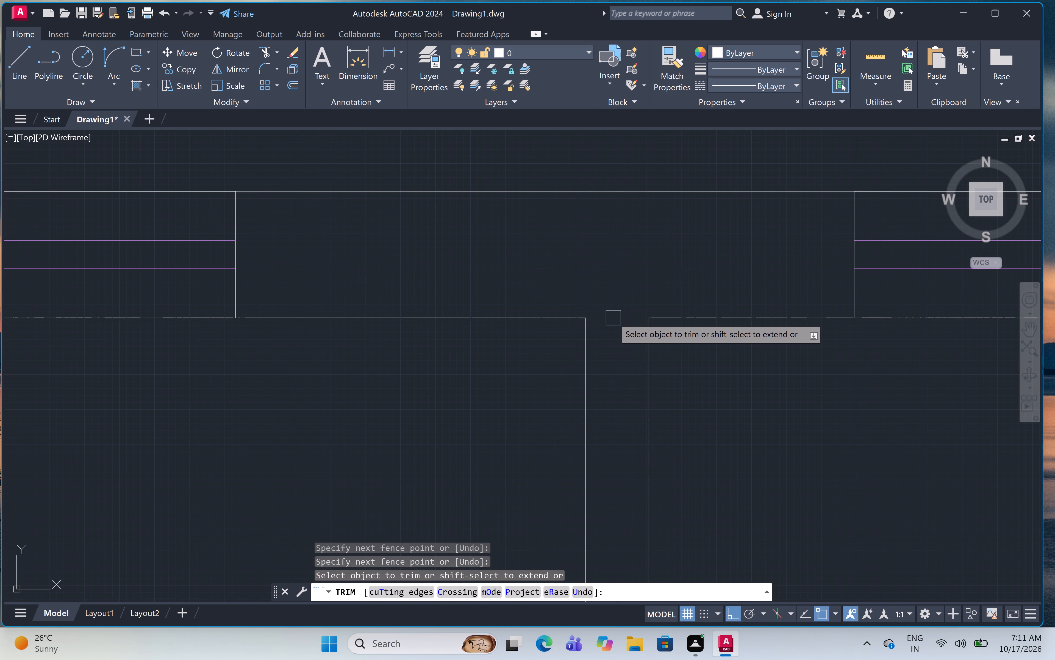
Trim the overlapping inner wall lines inside the upper-right wall corner of the small top-right room.
{"action": "scroll", "coordinate": [630, 228], "scroll_direction": "down", "scroll_amount": 1}
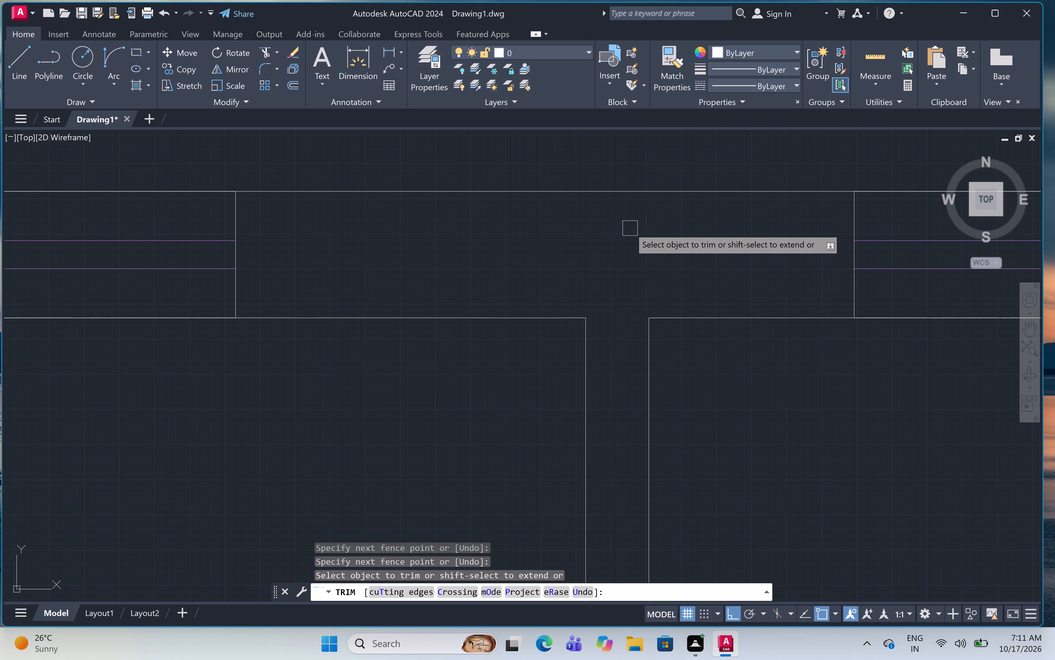
{"action": "scroll", "coordinate": [630, 228], "scroll_direction": "down", "scroll_amount": 6}
{"action": "scroll", "coordinate": [674, 226], "scroll_direction": "up", "scroll_amount": 4}
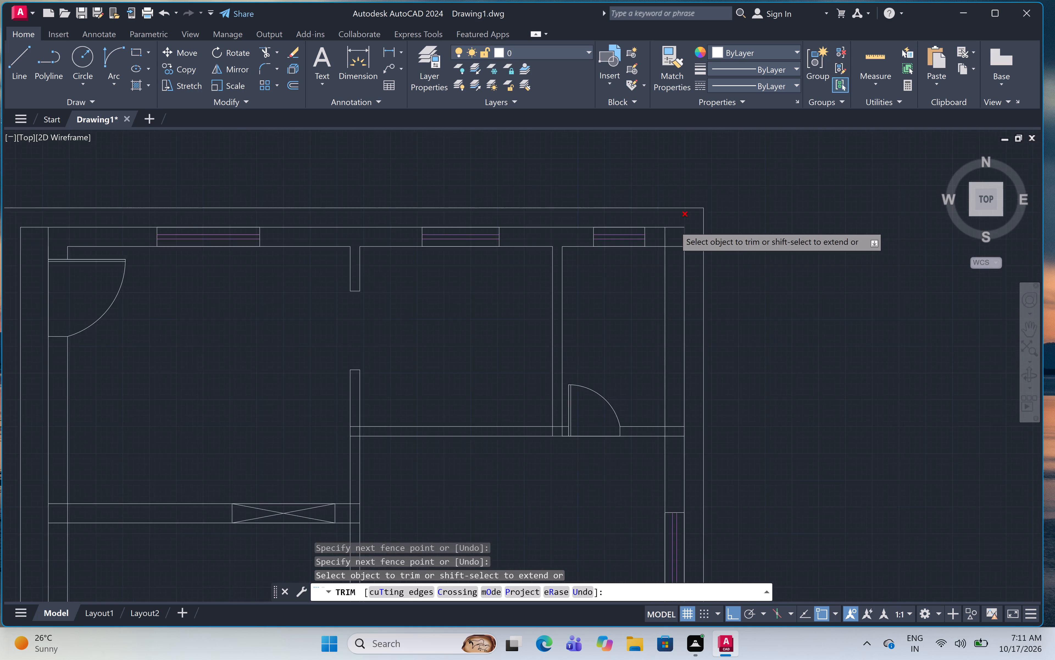
{"action": "scroll", "coordinate": [674, 226], "scroll_direction": "up", "scroll_amount": 1}
{"action": "left_click", "coordinate": [625, 255]}
{"action": "left_click", "coordinate": [661, 326]}
Trim the lines crossing inside the junction of the right wall and the horizontal wall below the small top-right room.
{"action": "scroll", "coordinate": [664, 175], "scroll_direction": "down", "scroll_amount": 5}
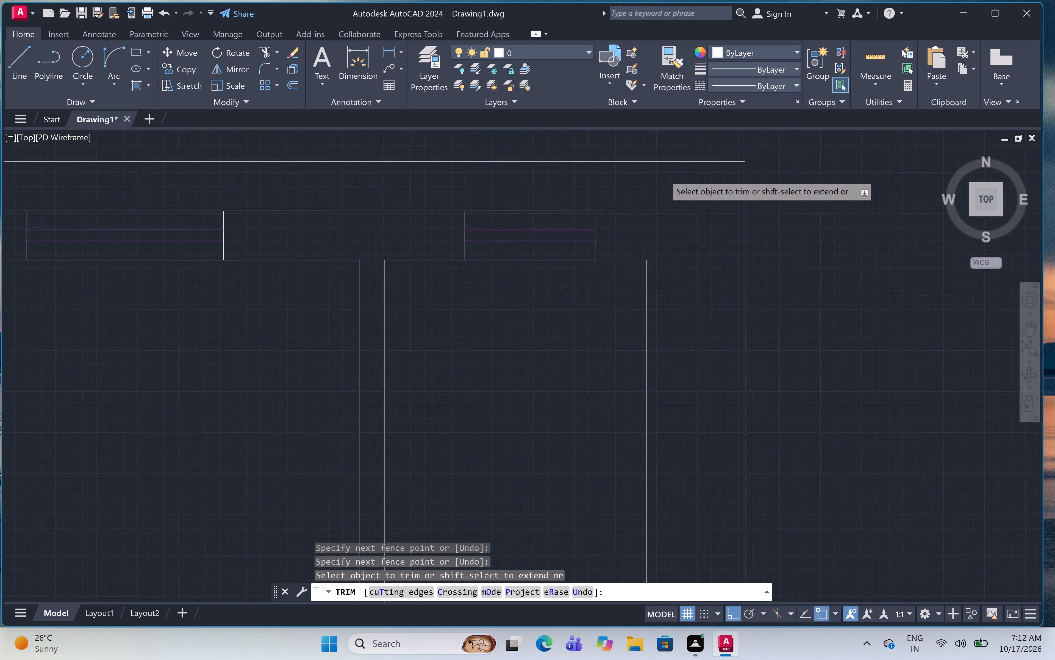
{"action": "scroll", "coordinate": [664, 175], "scroll_direction": "down", "scroll_amount": 1}
{"action": "scroll", "coordinate": [662, 304], "scroll_direction": "up", "scroll_amount": 5}
{"action": "left_click", "coordinate": [670, 293]}
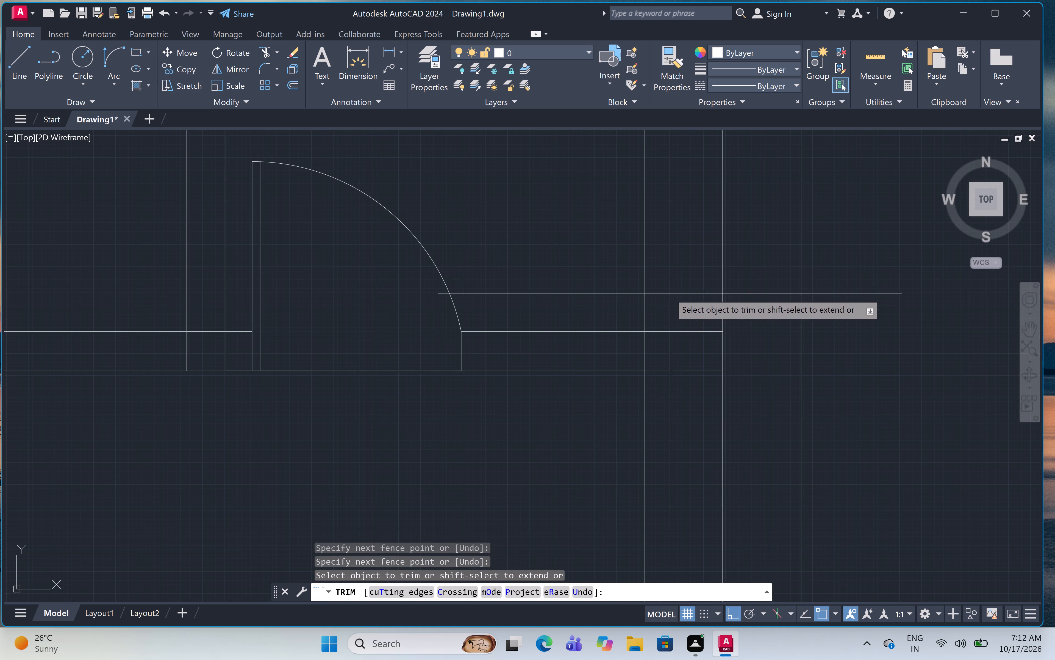
{"action": "left_click", "coordinate": [664, 397]}
{"action": "left_click", "coordinate": [662, 357]}
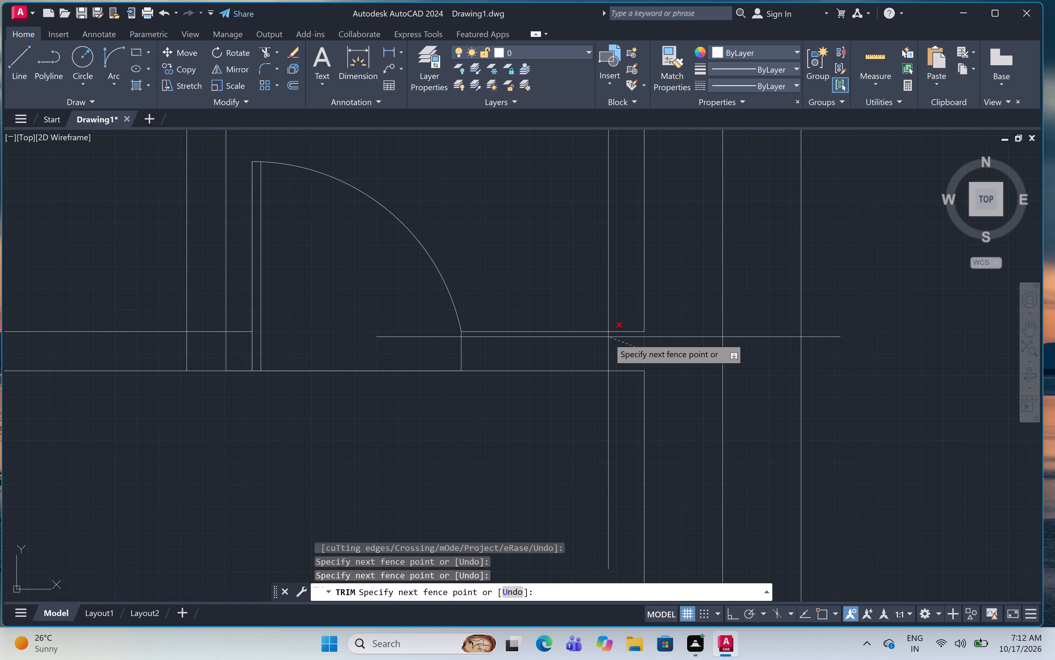
{"action": "left_click", "coordinate": [611, 352]}
Trim the overlapping lines where the small top-right room's left partition meets the horizontal wall beside its door.
{"action": "scroll", "coordinate": [678, 295], "scroll_direction": "down", "scroll_amount": 5}
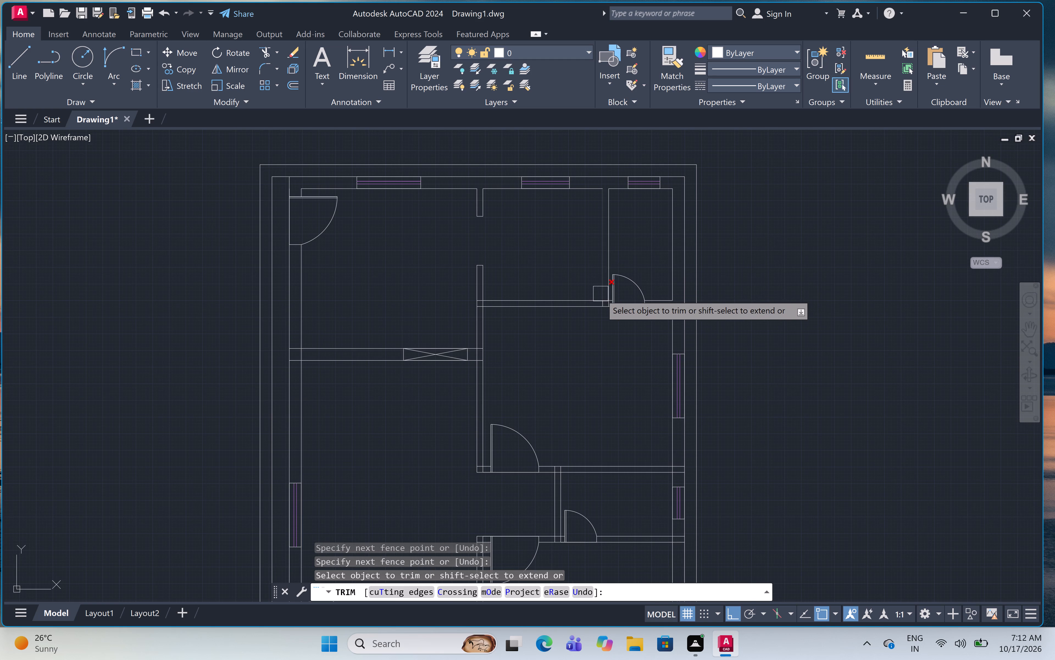
{"action": "scroll", "coordinate": [602, 297], "scroll_direction": "up", "scroll_amount": 2}
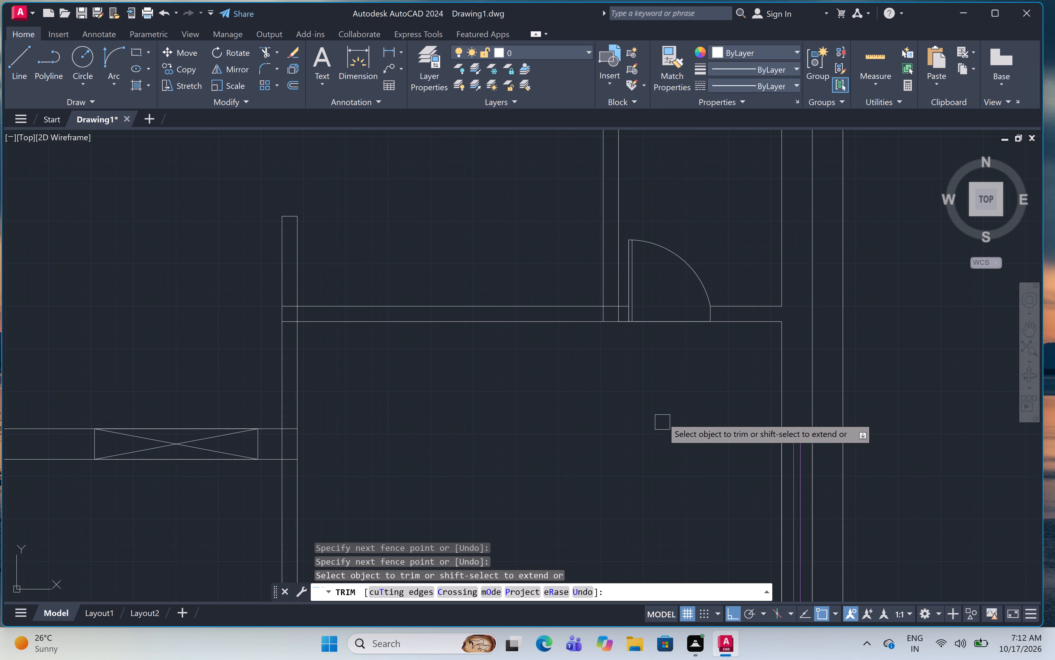
{"action": "scroll", "coordinate": [662, 413], "scroll_direction": "down", "scroll_amount": 1}
{"action": "scroll", "coordinate": [626, 345], "scroll_direction": "up", "scroll_amount": 4}
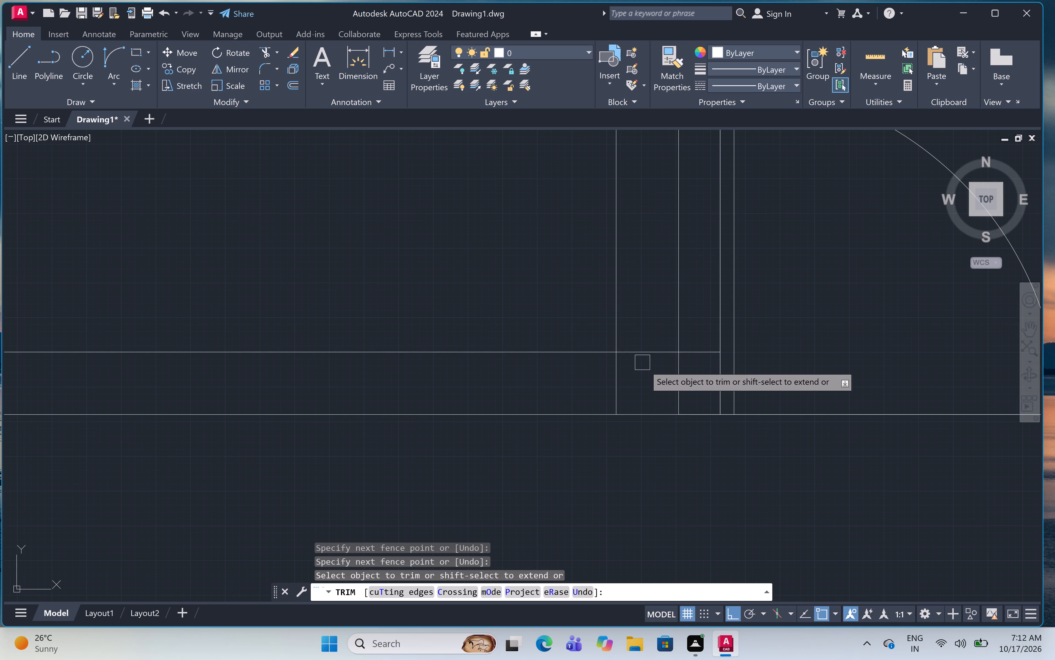
{"action": "left_click", "coordinate": [691, 377]}
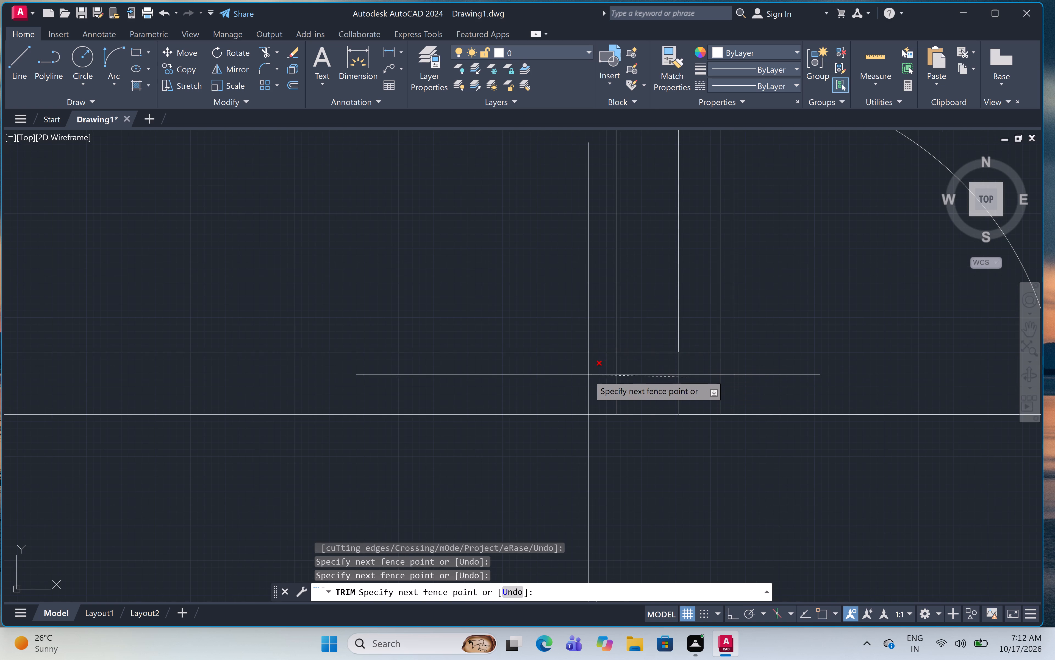
{"action": "left_click", "coordinate": [588, 375]}
{"action": "left_click", "coordinate": [639, 354]}
Trim the lines crossing where the horizontal wall below the top-middle room meets the central vertical wall.
{"action": "scroll", "coordinate": [657, 322], "scroll_direction": "down", "scroll_amount": 4}
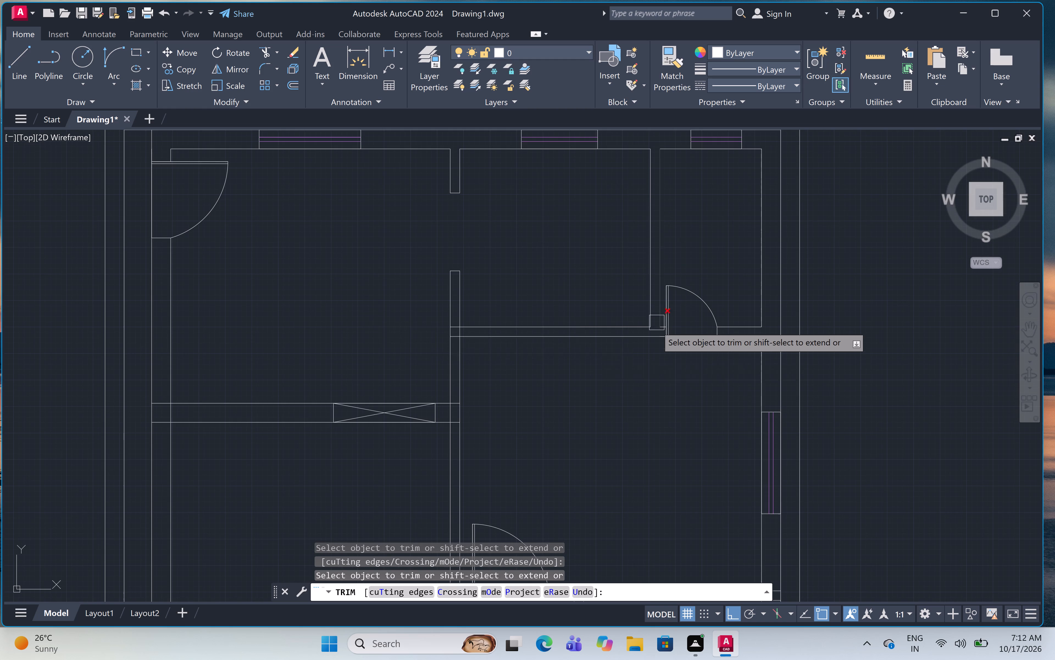
{"action": "scroll", "coordinate": [437, 327], "scroll_direction": "up", "scroll_amount": 4}
{"action": "left_click", "coordinate": [510, 318]}
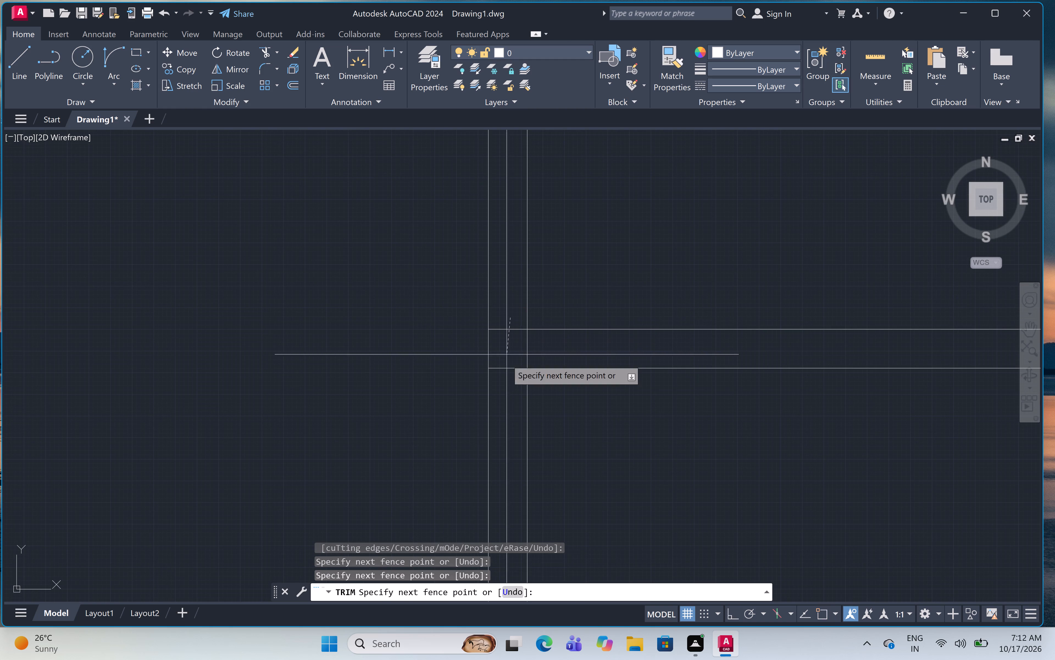
{"action": "left_click", "coordinate": [503, 382]}
{"action": "left_click", "coordinate": [519, 353]}
{"action": "left_click", "coordinate": [552, 353]}
Trim the lines crossing where the wall with the crossed rectangular opening meets the central vertical wall.
{"action": "scroll", "coordinate": [576, 272], "scroll_direction": "down", "scroll_amount": 5}
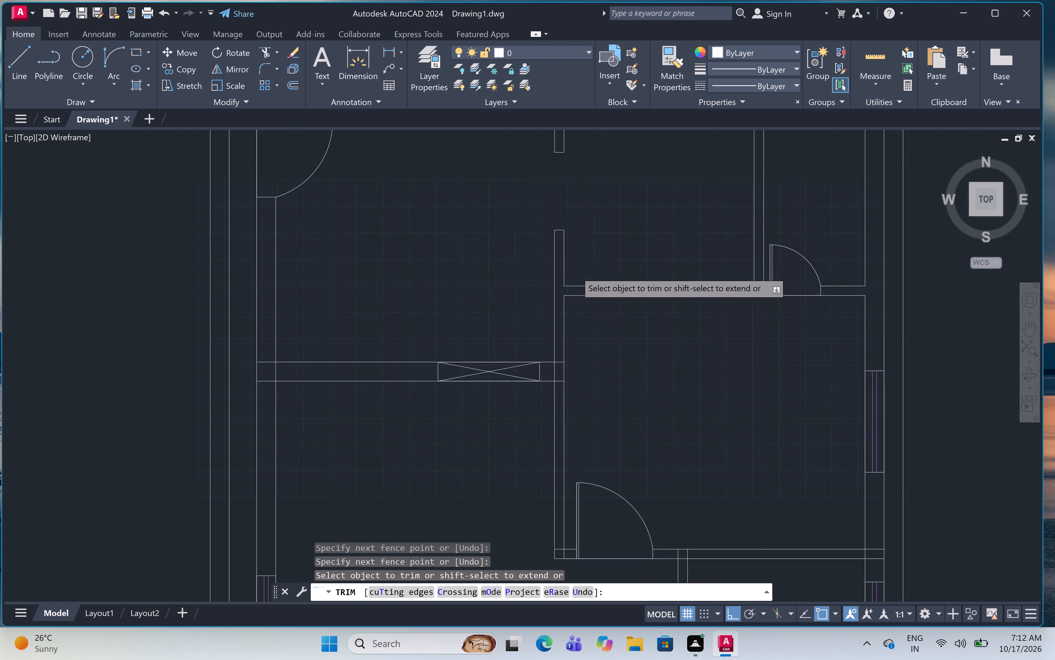
{"action": "scroll", "coordinate": [576, 272], "scroll_direction": "down", "scroll_amount": 1}
{"action": "scroll", "coordinate": [561, 312], "scroll_direction": "up", "scroll_amount": 6}
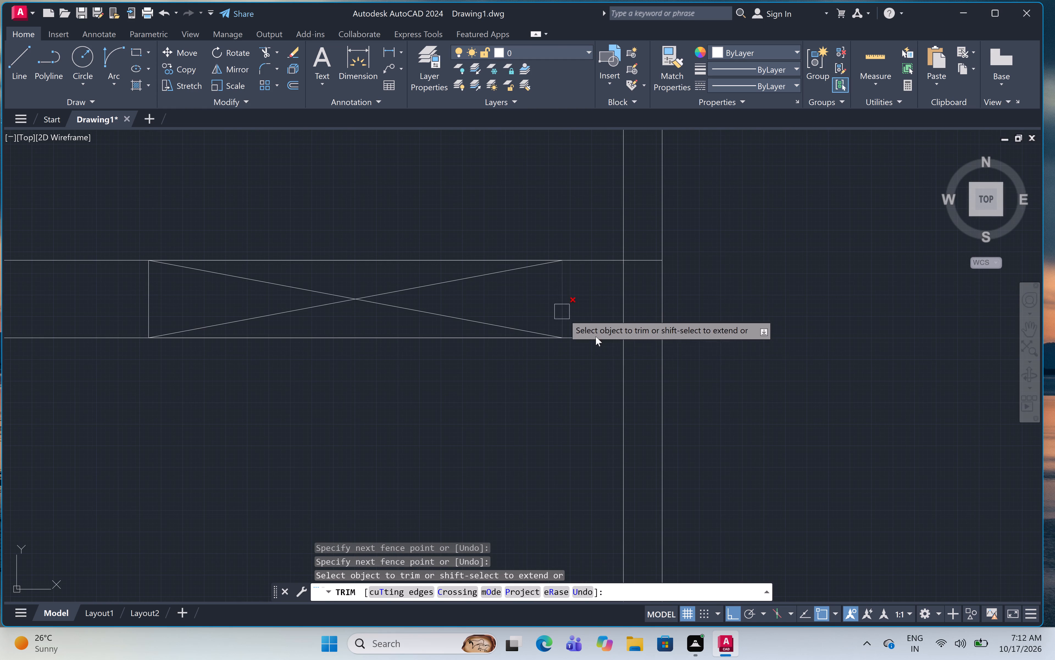
{"action": "left_click", "coordinate": [640, 241]}
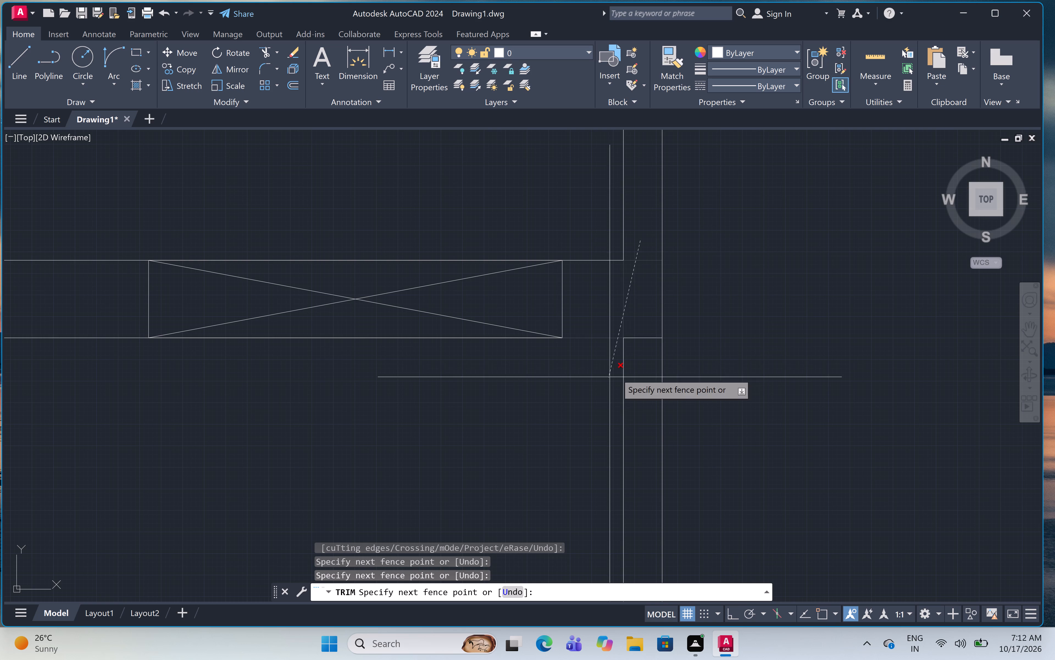
{"action": "left_click", "coordinate": [631, 375]}
{"action": "left_click", "coordinate": [622, 323]}
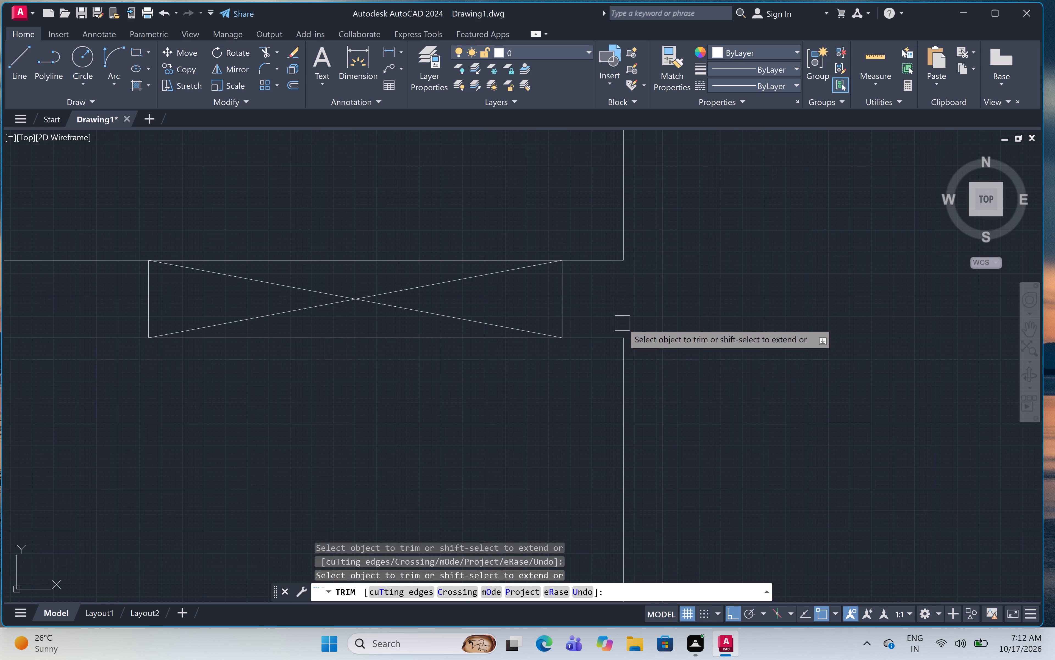
Trim the lines crossing where the wall below the top-left room meets the left wall.
{"action": "scroll", "coordinate": [596, 272], "scroll_direction": "down", "scroll_amount": 5}
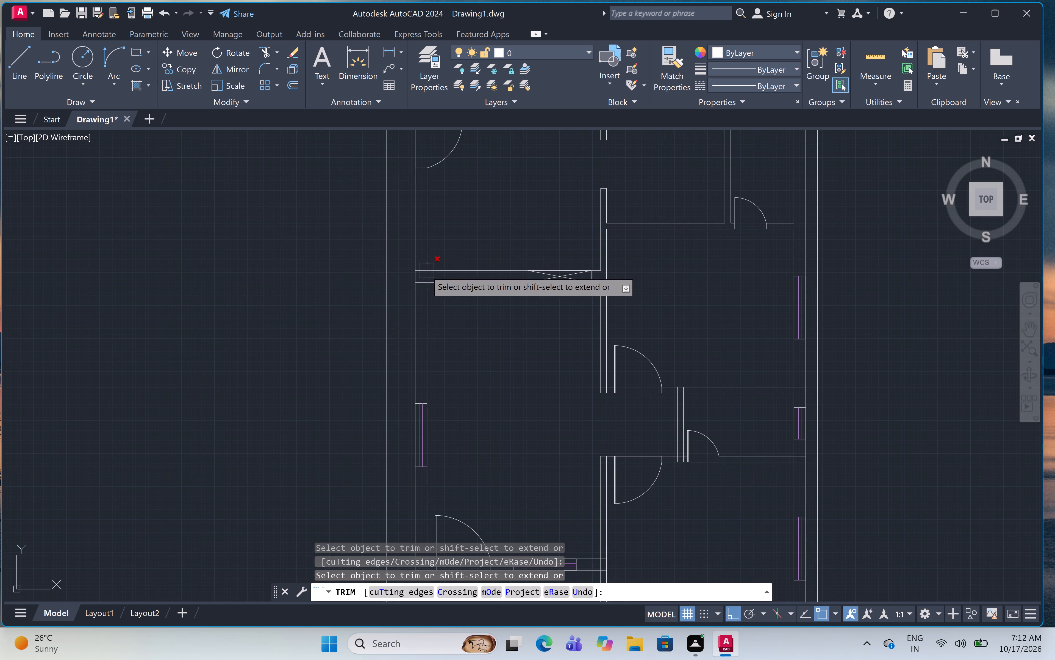
{"action": "scroll", "coordinate": [415, 275], "scroll_direction": "up", "scroll_amount": 6}
{"action": "left_click", "coordinate": [474, 204]}
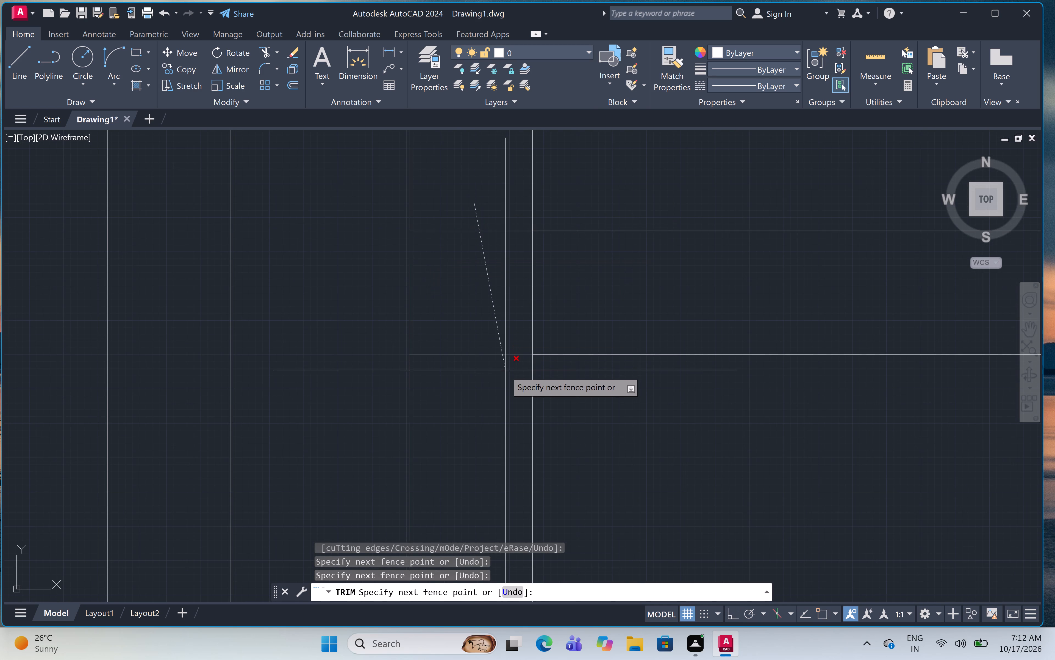
{"action": "left_click_drag", "start_coordinate": [504, 372], "coordinate": [502, 371]}
{"action": "left_click", "coordinate": [493, 296]}
{"action": "left_click", "coordinate": [570, 299]}
Trim the overlapping inner lines inside the bottom-left room's lower-left wall corner beside the door.
{"action": "scroll", "coordinate": [569, 298], "scroll_direction": "down", "scroll_amount": 6}
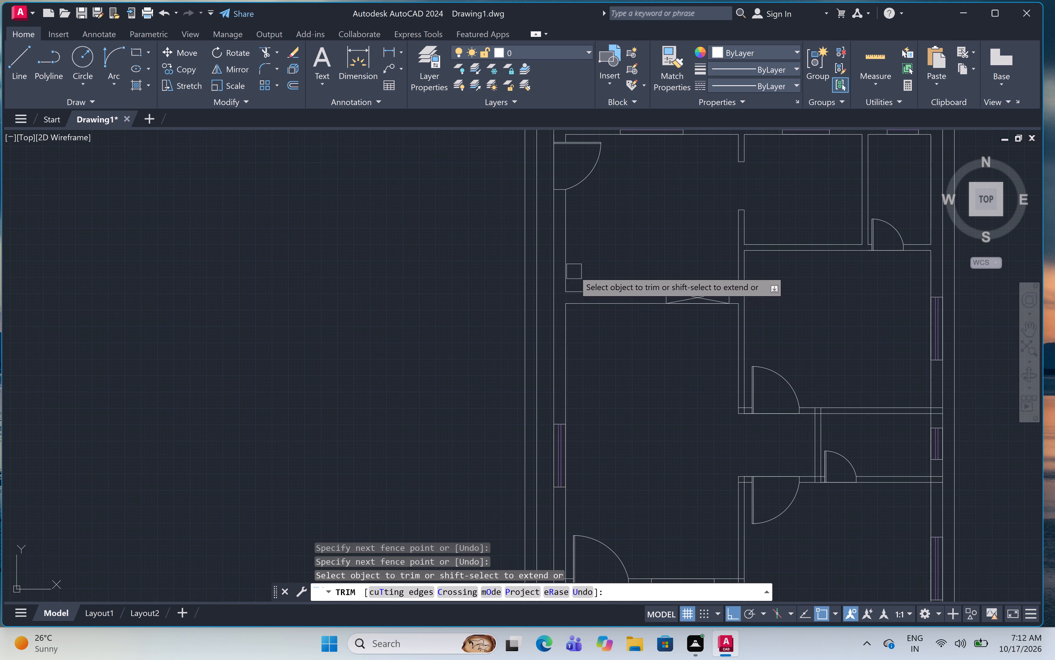
{"action": "scroll", "coordinate": [574, 271], "scroll_direction": "down", "scroll_amount": 3}
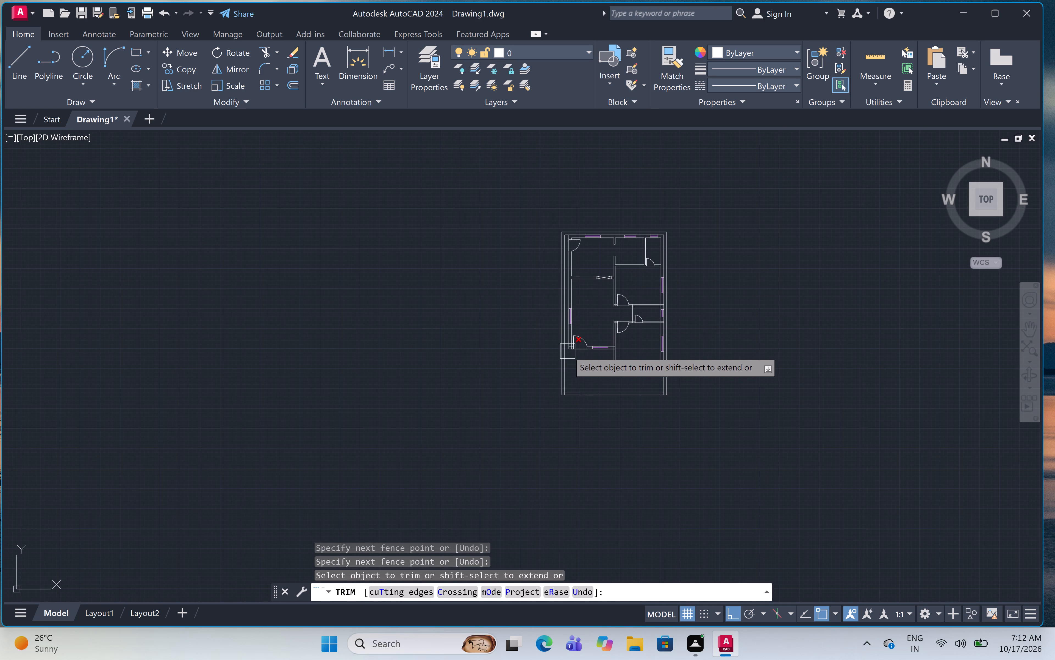
{"action": "scroll", "coordinate": [568, 350], "scroll_direction": "up", "scroll_amount": 6}
{"action": "scroll", "coordinate": [600, 275], "scroll_direction": "up", "scroll_amount": 2}
{"action": "left_click", "coordinate": [596, 271]}
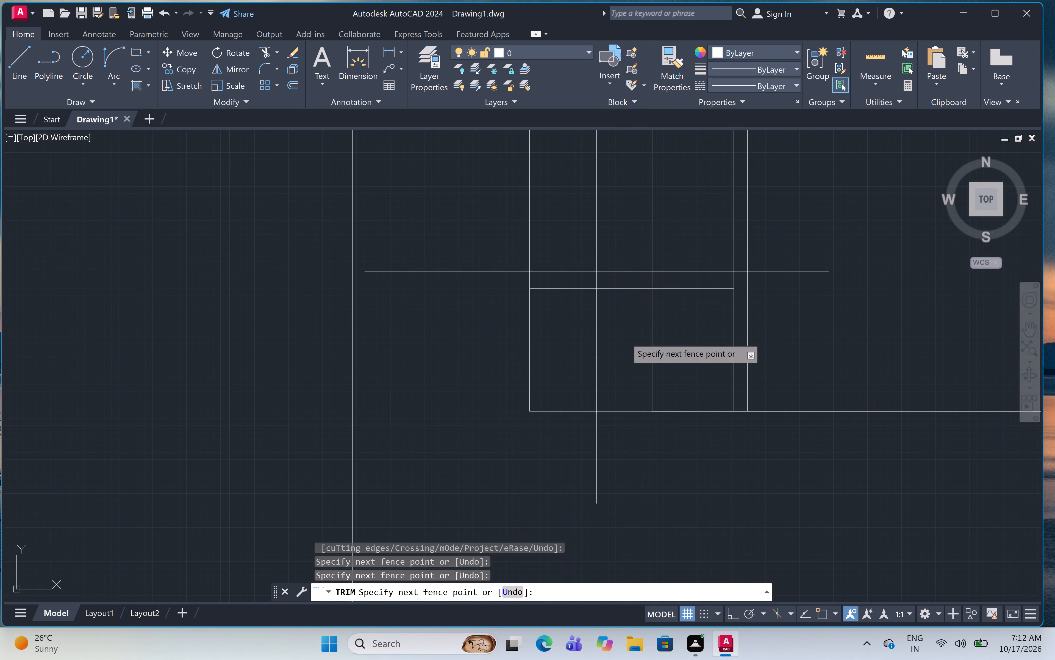
{"action": "left_click", "coordinate": [657, 356]}
Trim the lines crossing where the bottom-left room's lower window wall meets the bottom-right room's left wall.
{"action": "scroll", "coordinate": [587, 297], "scroll_direction": "down", "scroll_amount": 6}
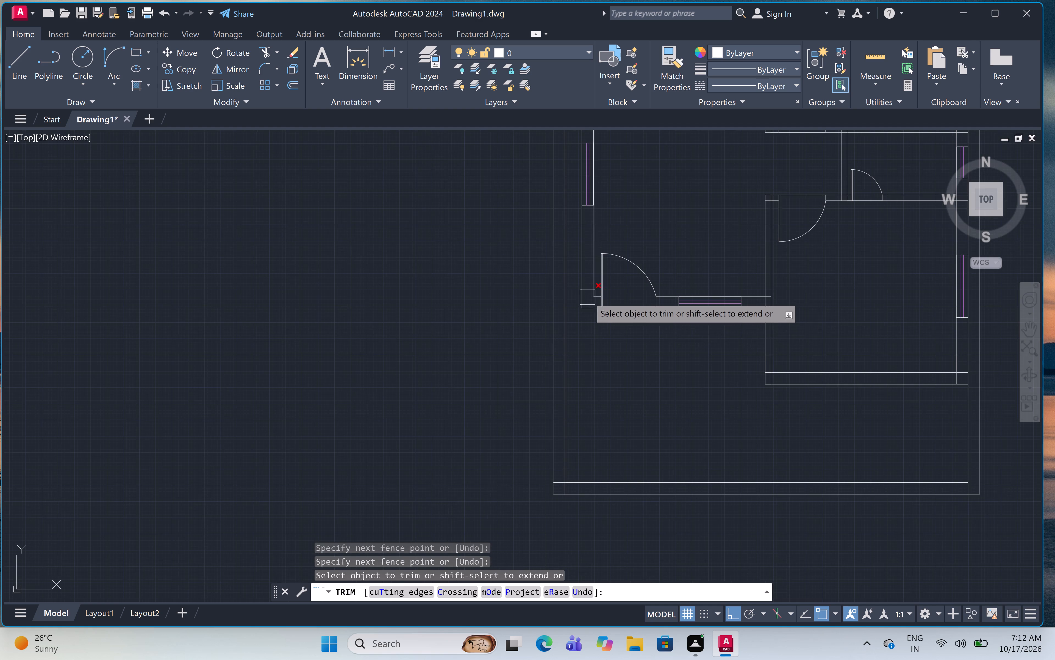
{"action": "scroll", "coordinate": [764, 298], "scroll_direction": "up", "scroll_amount": 6}
{"action": "left_click", "coordinate": [796, 262]}
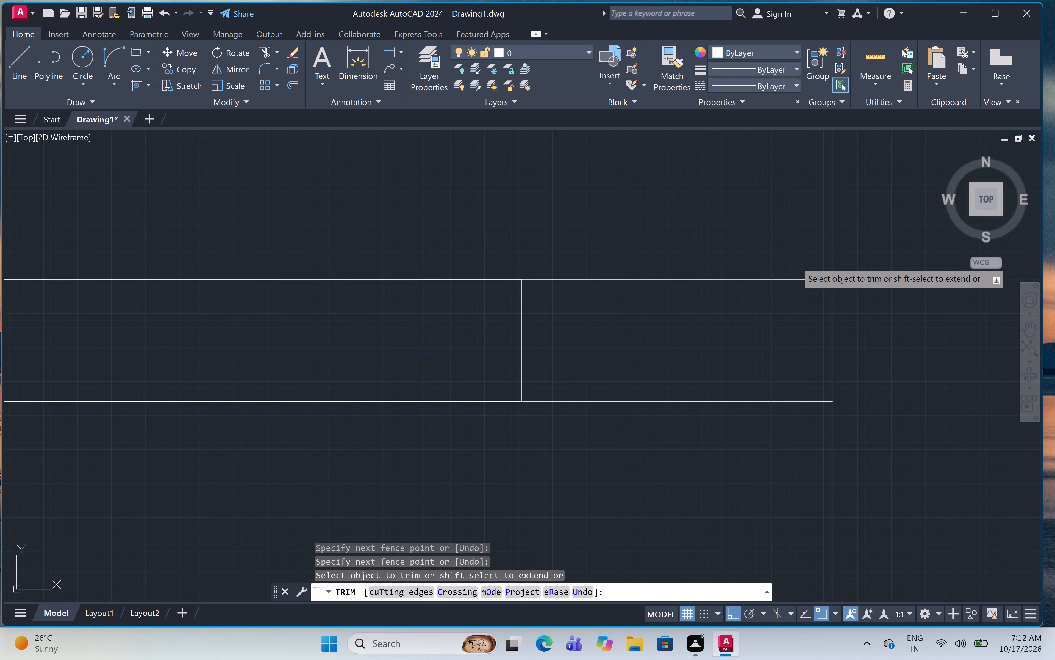
{"action": "left_click_drag", "start_coordinate": [806, 460], "coordinate": [805, 457]}
{"action": "left_click", "coordinate": [798, 359]}
{"action": "left_click", "coordinate": [758, 351]}
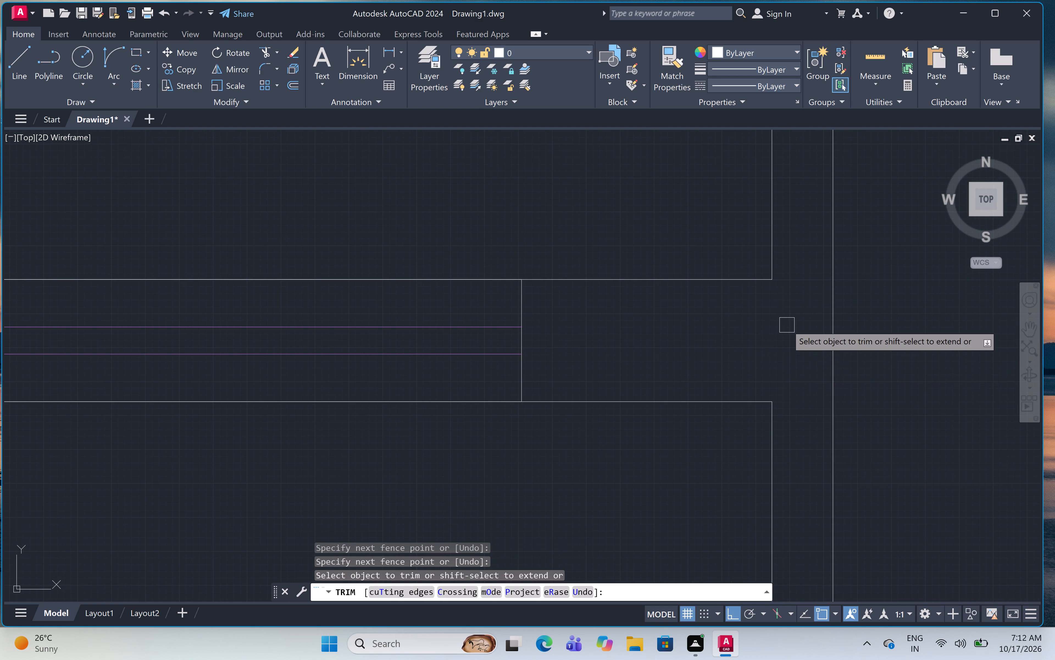
Trim the overlapping inner wall lines inside the bottom-right room's lower-left wall corner.
{"action": "scroll", "coordinate": [787, 325], "scroll_direction": "down", "scroll_amount": 7}
{"action": "scroll", "coordinate": [797, 402], "scroll_direction": "up", "scroll_amount": 6}
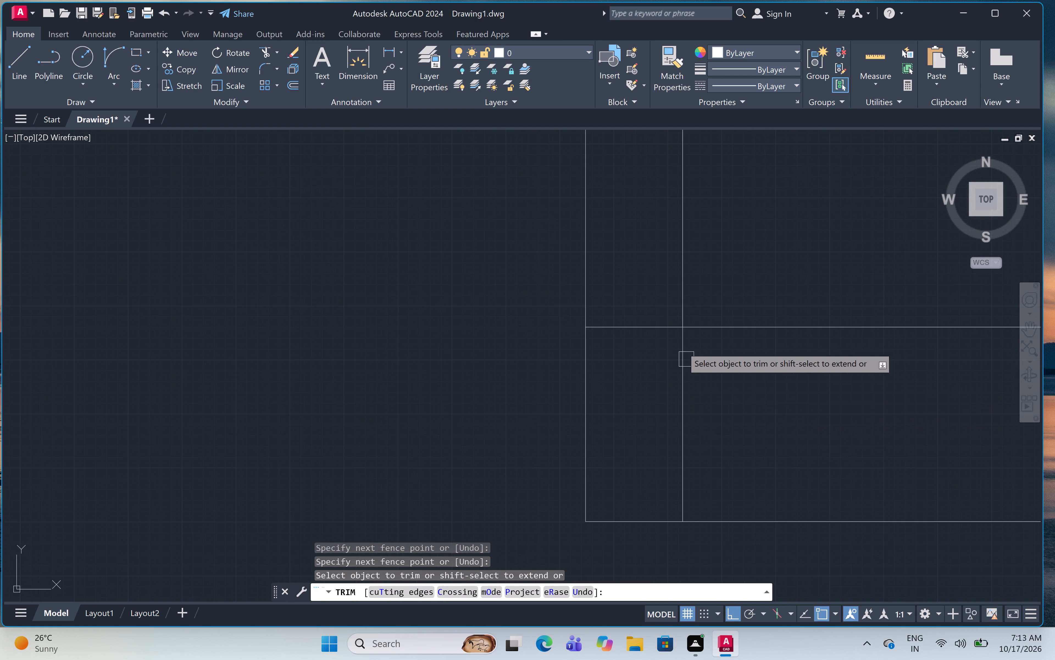
{"action": "left_click", "coordinate": [637, 306]}
{"action": "left_click", "coordinate": [699, 403]}
Trim the overlapping inner wall lines inside the bottom-right room's lower-right wall corner.
{"action": "scroll", "coordinate": [676, 386], "scroll_direction": "down", "scroll_amount": 7}
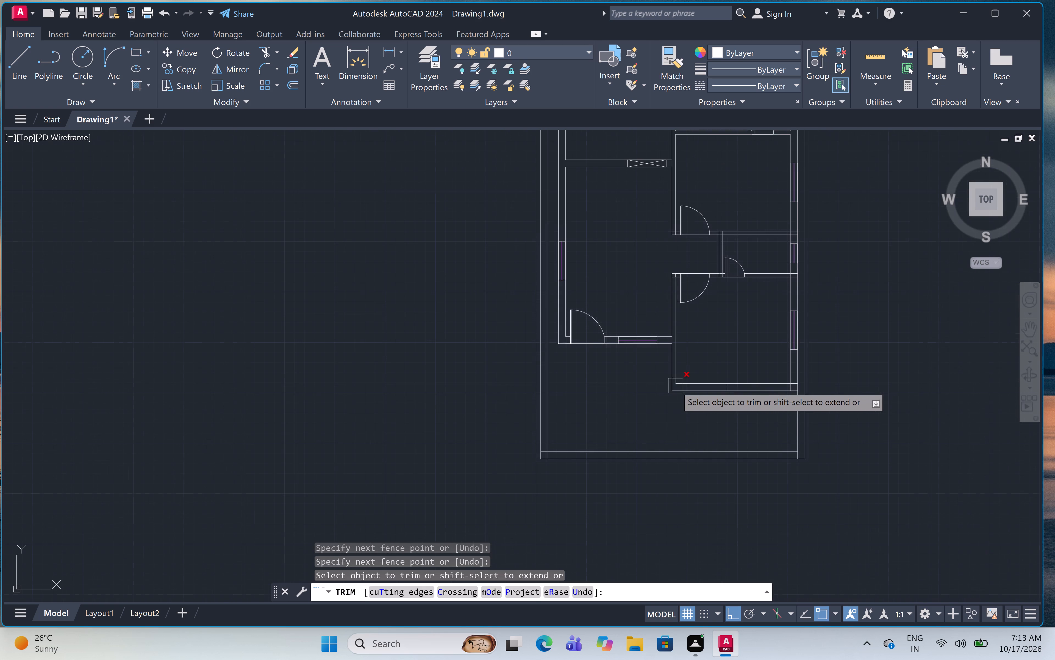
{"action": "scroll", "coordinate": [791, 390], "scroll_direction": "up", "scroll_amount": 6}
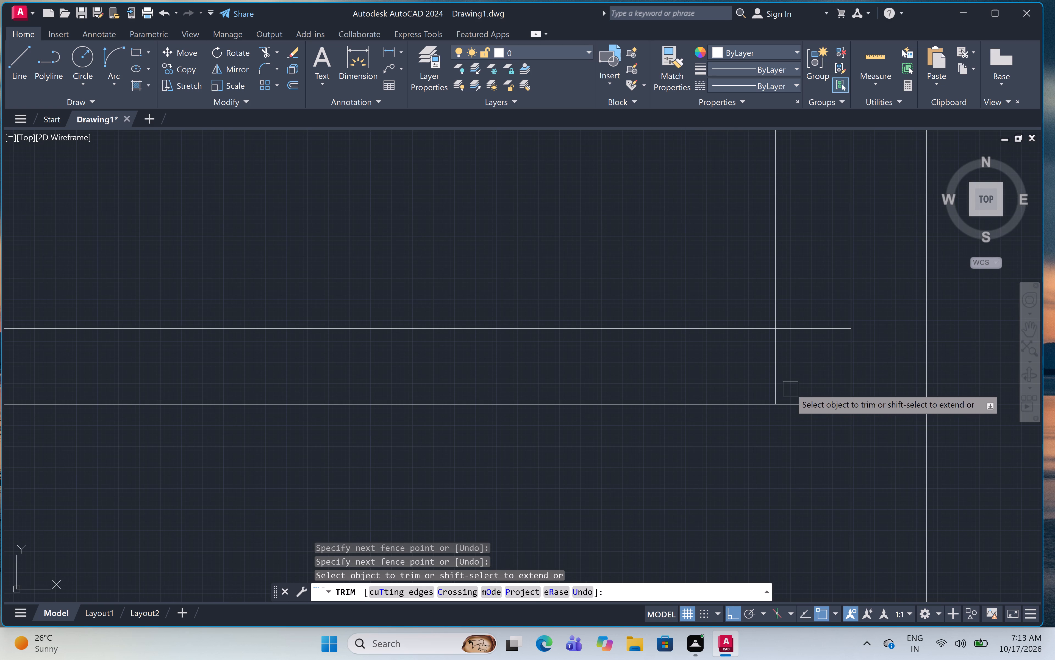
{"action": "left_click", "coordinate": [806, 320]}
{"action": "left_click", "coordinate": [751, 372]}
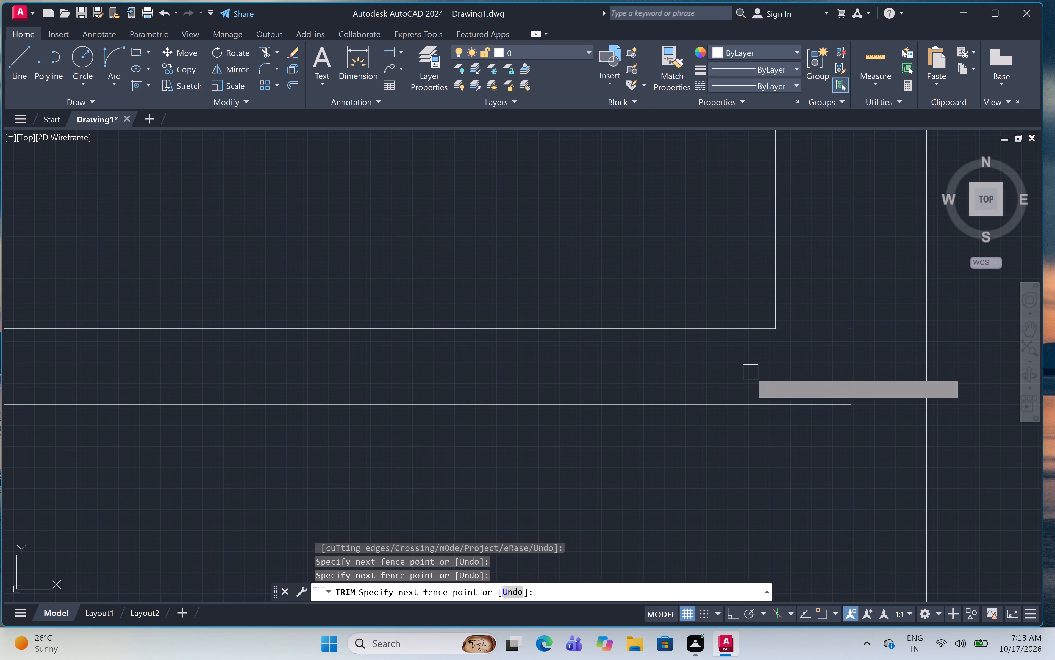
Trim the lines crossing inside the junction of the right wall and the wall between the small middle-right room and bottom-right room.
{"action": "scroll", "coordinate": [751, 372], "scroll_direction": "down", "scroll_amount": 4}
{"action": "middle_click_drag", "start_coordinate": [701, 235], "coordinate": [709, 290]}
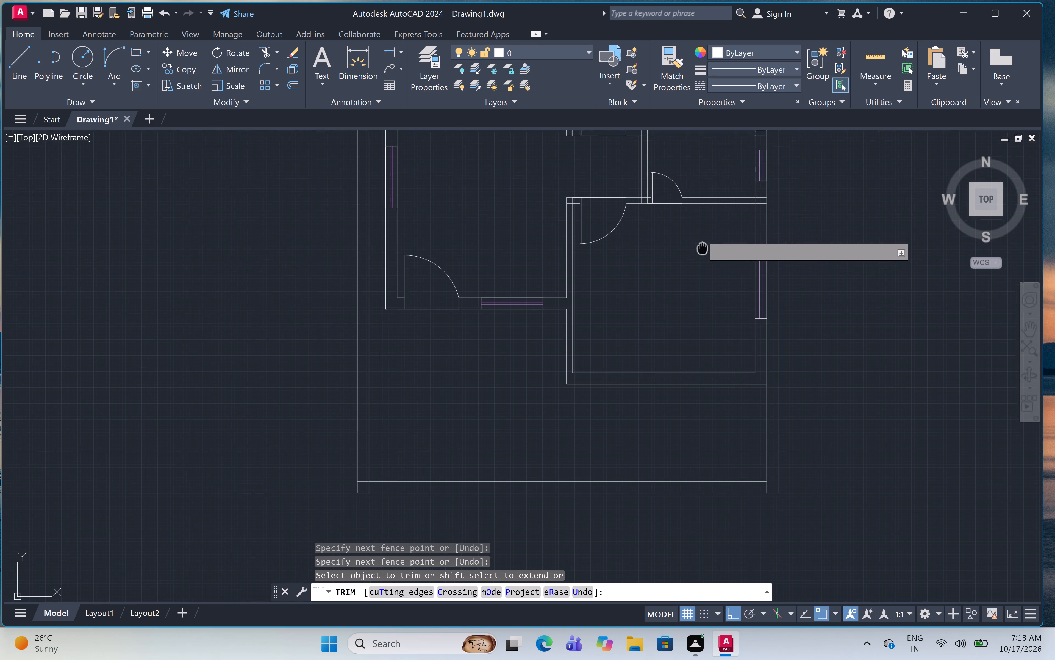
{"action": "middle_click_drag", "start_coordinate": [709, 290], "coordinate": [712, 335]}
{"action": "scroll", "coordinate": [775, 289], "scroll_direction": "up", "scroll_amount": 6}
{"action": "left_click", "coordinate": [730, 285]}
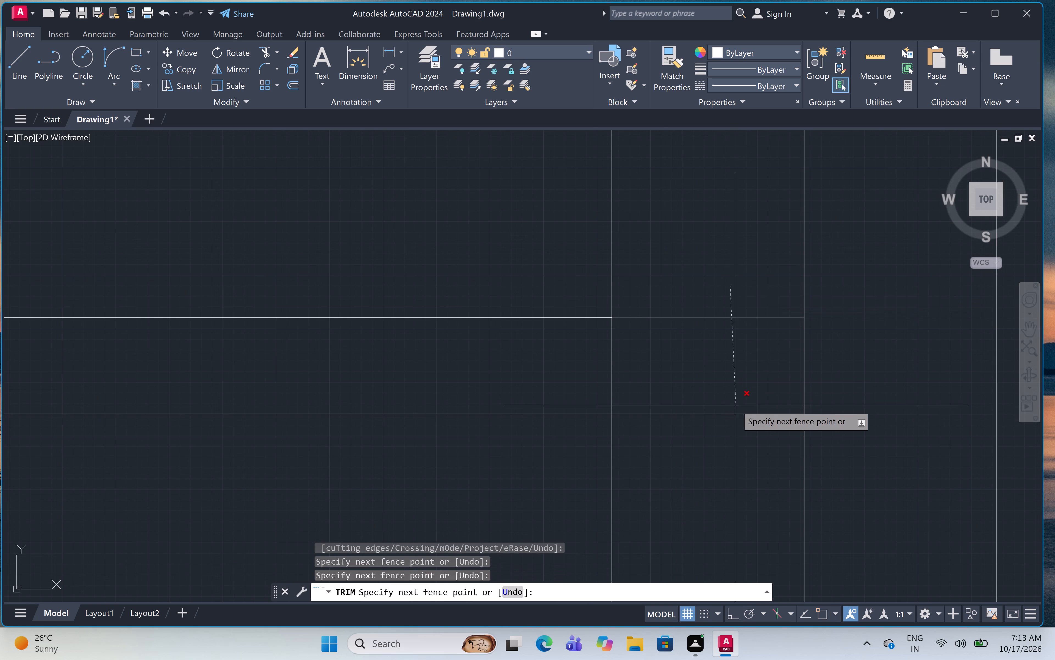
{"action": "left_click_drag", "start_coordinate": [736, 469], "coordinate": [733, 462]}
{"action": "left_click", "coordinate": [694, 327]}
{"action": "left_click", "coordinate": [590, 335]}
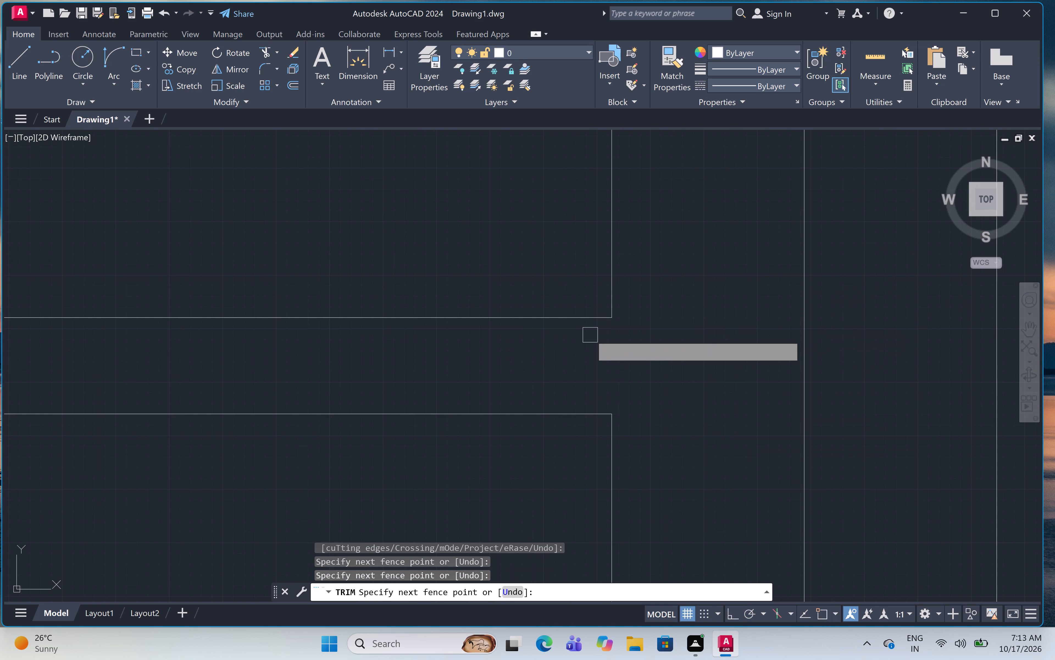
{"action": "scroll", "coordinate": [678, 313], "scroll_direction": "down", "scroll_amount": 5}
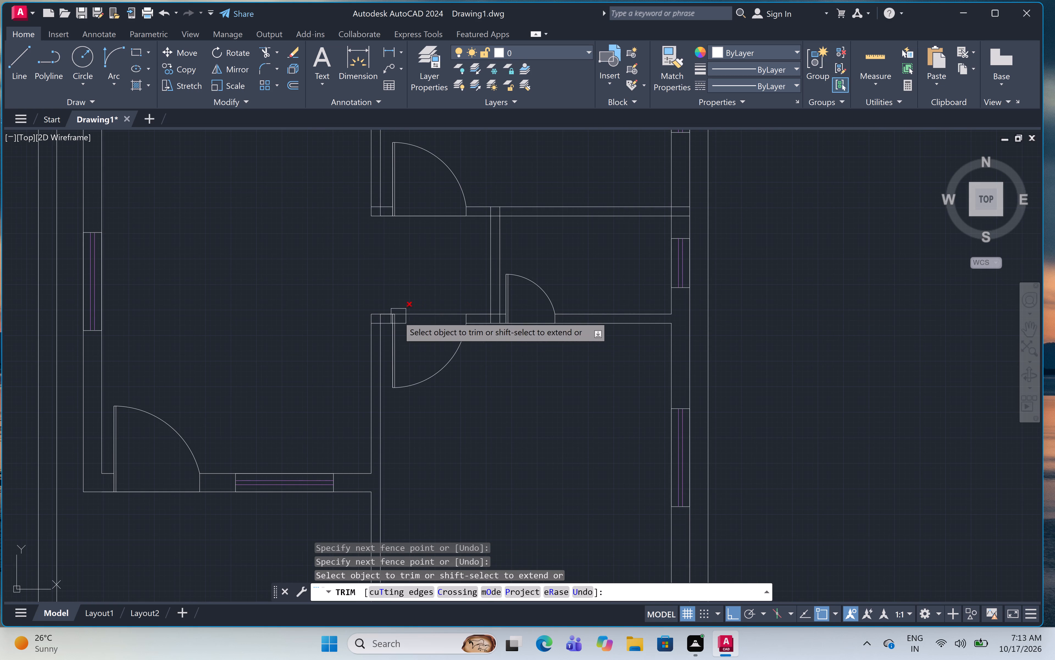
Trim the overlapping inner wall lines inside the bottom-right room's upper-left wall corner.
{"action": "scroll", "coordinate": [369, 314], "scroll_direction": "up", "scroll_amount": 6}
{"action": "left_click_drag", "start_coordinate": [437, 485], "coordinate": [434, 483]}
{"action": "left_click", "coordinate": [559, 390]}
Trim the lines crossing where the small middle-right room's left wall meets the wall above the bottom-right room.
{"action": "scroll", "coordinate": [454, 245], "scroll_direction": "down", "scroll_amount": 4}
{"action": "middle_click_drag", "start_coordinate": [712, 300], "coordinate": [621, 353]}
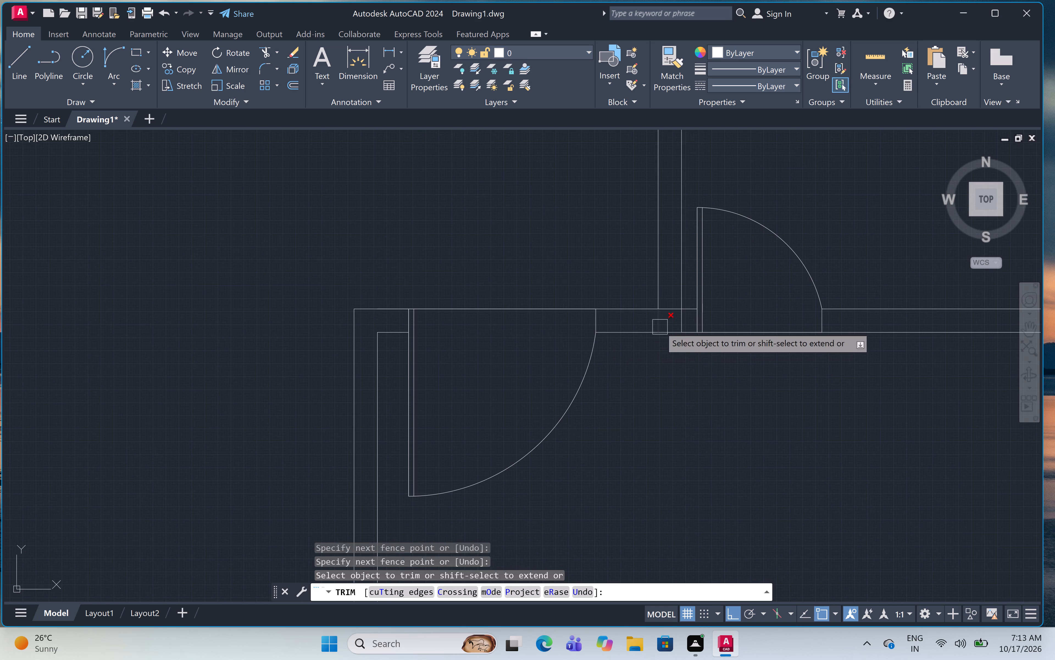
{"action": "scroll", "coordinate": [681, 311], "scroll_direction": "up", "scroll_amount": 3}
{"action": "left_click_drag", "start_coordinate": [708, 336], "coordinate": [706, 336]}
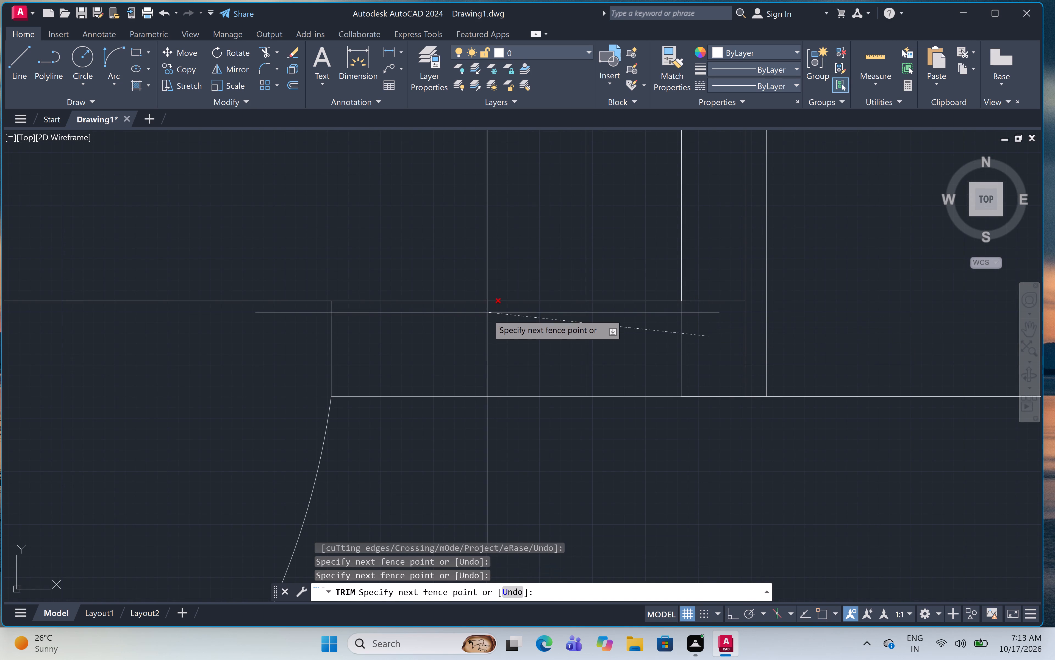
{"action": "left_click", "coordinate": [504, 340]}
{"action": "left_click", "coordinate": [618, 266]}
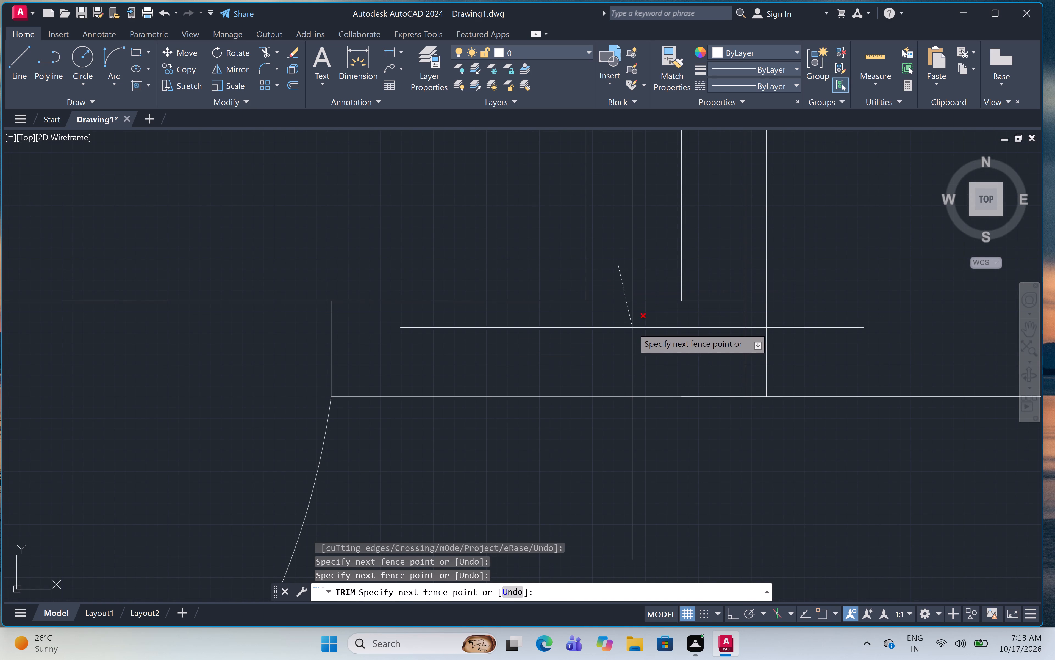
{"action": "left_click", "coordinate": [632, 328]}
Trim the lines crossing inside the junction of the right exterior wall and the small middle-right room's upper wall.
{"action": "scroll", "coordinate": [633, 324], "scroll_direction": "down", "scroll_amount": 5}
{"action": "middle_click_drag", "start_coordinate": [730, 272], "coordinate": [712, 330]}
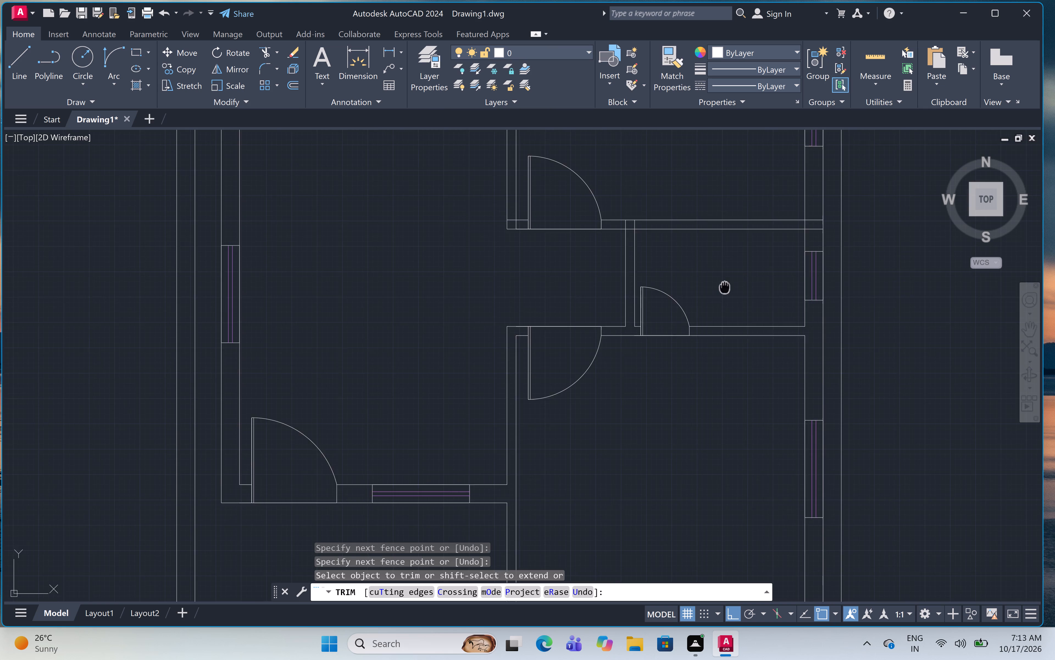
{"action": "middle_click_drag", "start_coordinate": [712, 330], "coordinate": [705, 356]}
{"action": "scroll", "coordinate": [800, 301], "scroll_direction": "up", "scroll_amount": 5}
{"action": "left_click", "coordinate": [726, 262]}
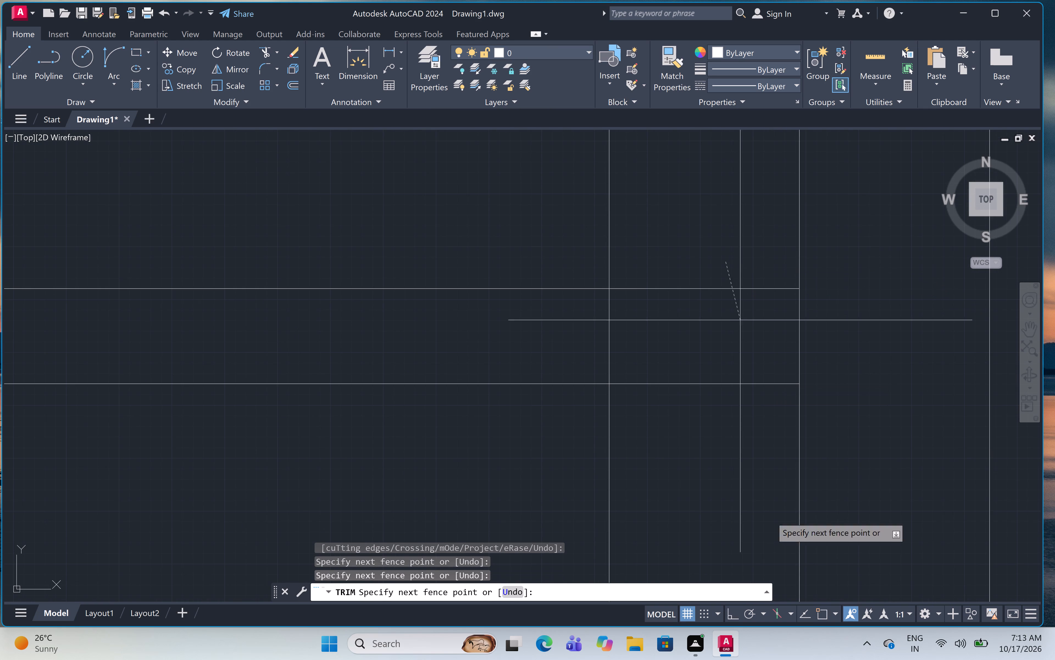
{"action": "left_click", "coordinate": [733, 452]}
{"action": "left_click", "coordinate": [679, 353]}
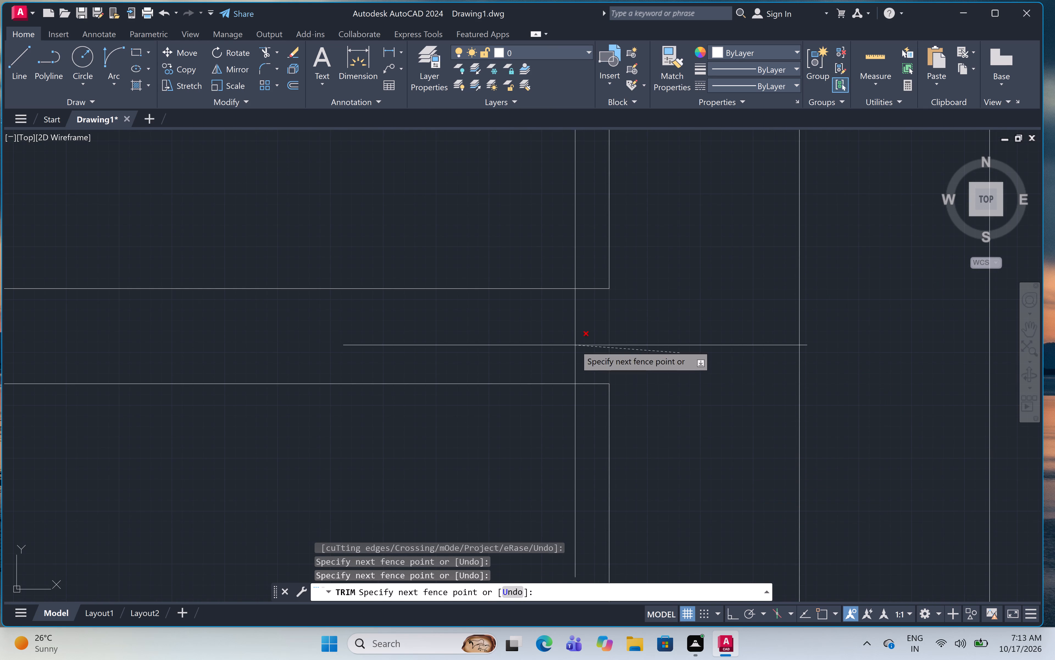
{"action": "left_click", "coordinate": [575, 345]}
Trim the lines crossing where the small middle-right room's left wall meets the wall above it.
{"action": "scroll", "coordinate": [635, 332], "scroll_direction": "down", "scroll_amount": 5}
{"action": "scroll", "coordinate": [416, 358], "scroll_direction": "up", "scroll_amount": 4}
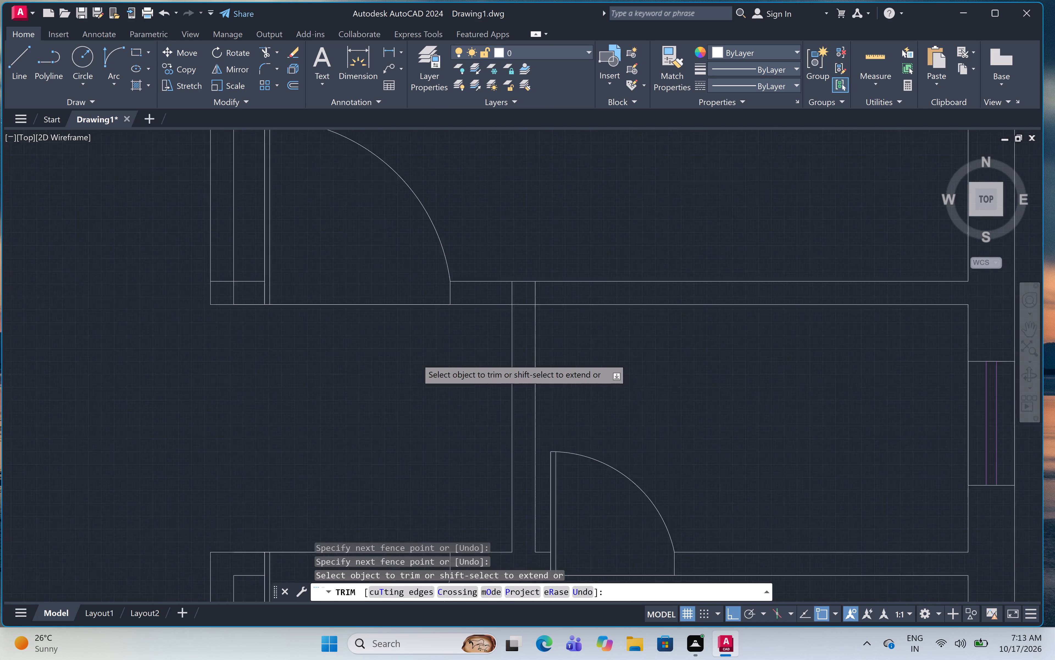
{"action": "middle_click_drag", "start_coordinate": [572, 269], "coordinate": [590, 410]}
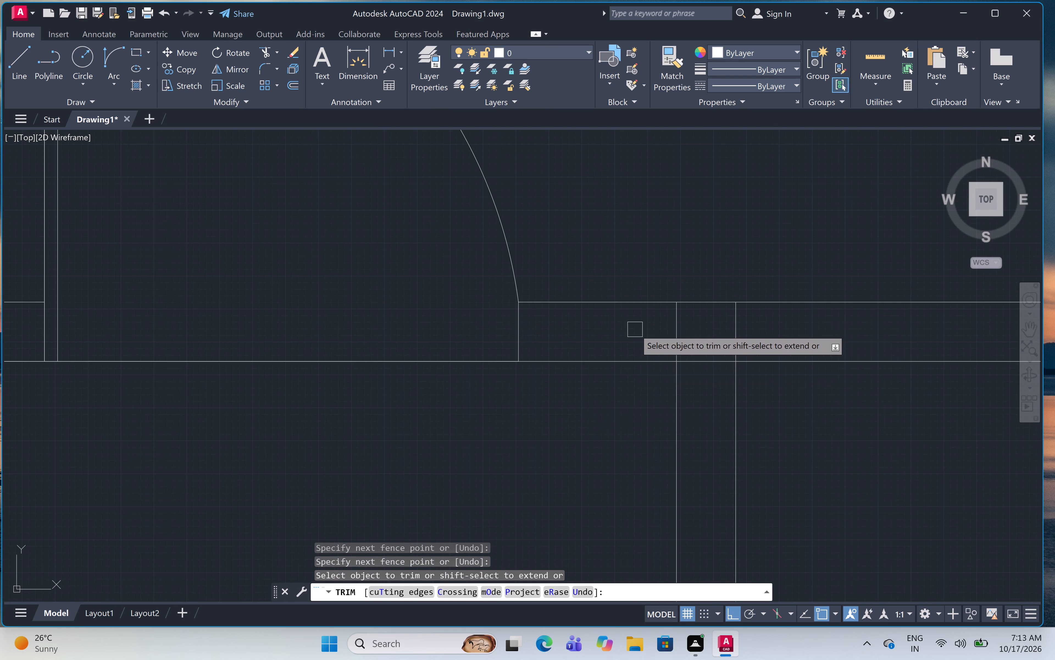
{"action": "left_click", "coordinate": [634, 329]}
{"action": "left_click", "coordinate": [806, 327]}
{"action": "left_click", "coordinate": [721, 342]}
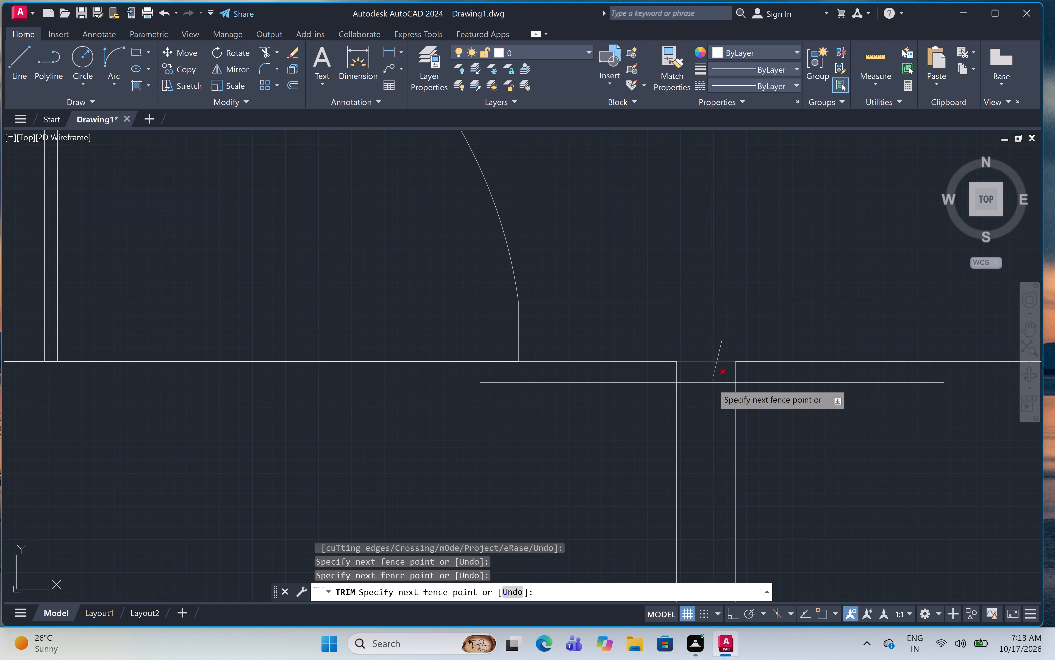
{"action": "left_click", "coordinate": [712, 383]}
Trim the overlapping wall lines inside the lower-left corner of the room above the small middle-right room.
{"action": "scroll", "coordinate": [770, 234], "scroll_direction": "down", "scroll_amount": 4}
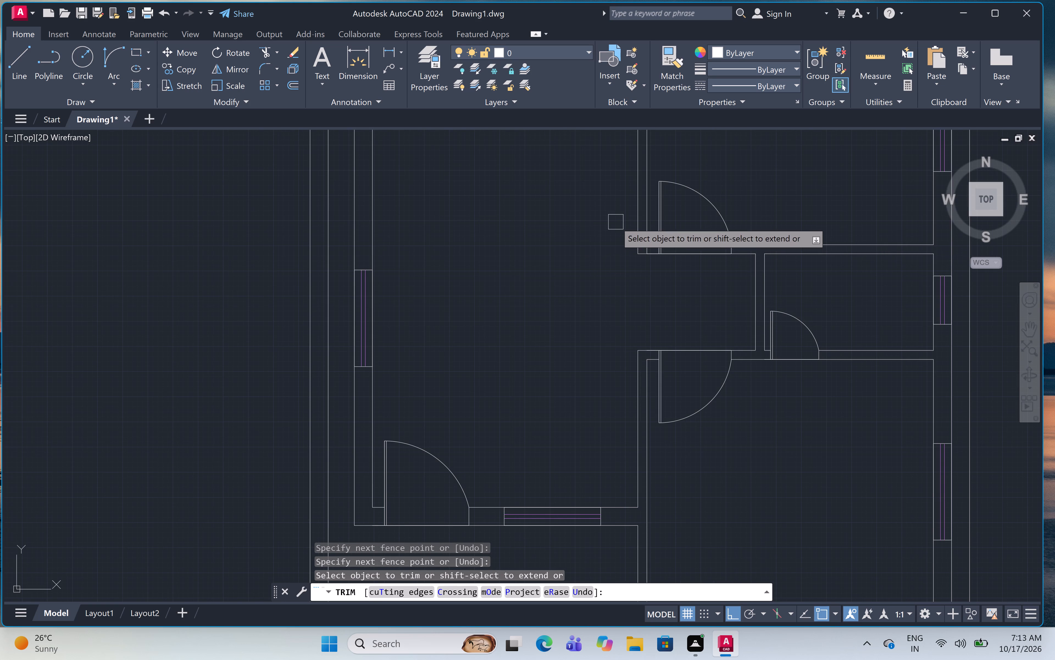
{"action": "scroll", "coordinate": [645, 233], "scroll_direction": "up", "scroll_amount": 5}
{"action": "scroll", "coordinate": [650, 301], "scroll_direction": "up", "scroll_amount": 1}
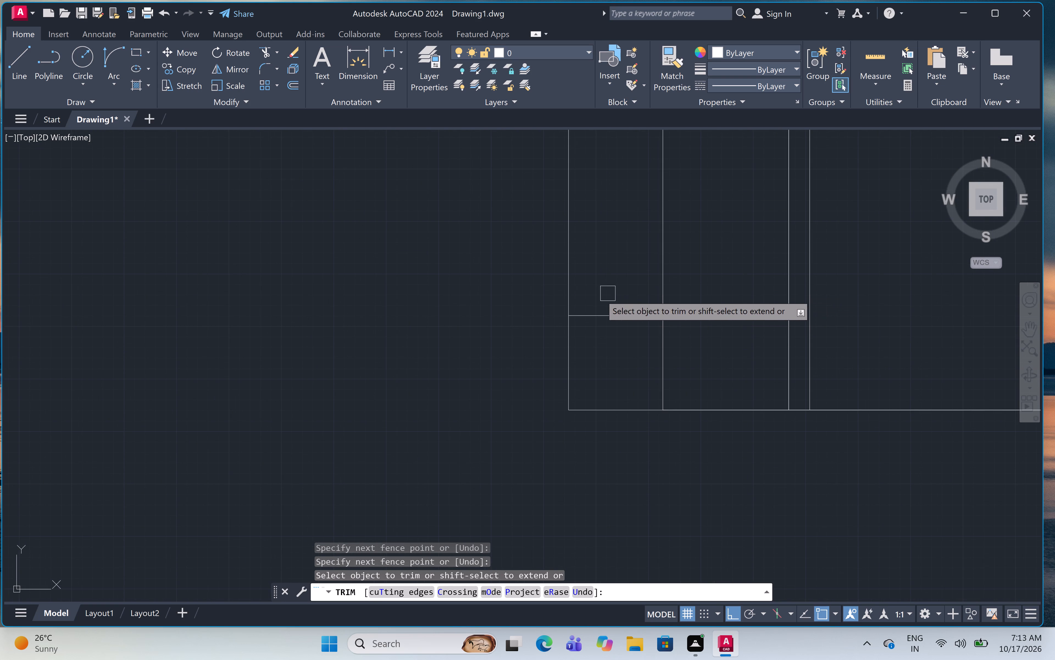
{"action": "left_click", "coordinate": [597, 295]}
{"action": "left_click", "coordinate": [680, 365]}
End trimming and start a hatch with the Solid type and the black colour 0,0,0.
{"action": "scroll", "coordinate": [368, 368], "scroll_direction": "down", "scroll_amount": 5}
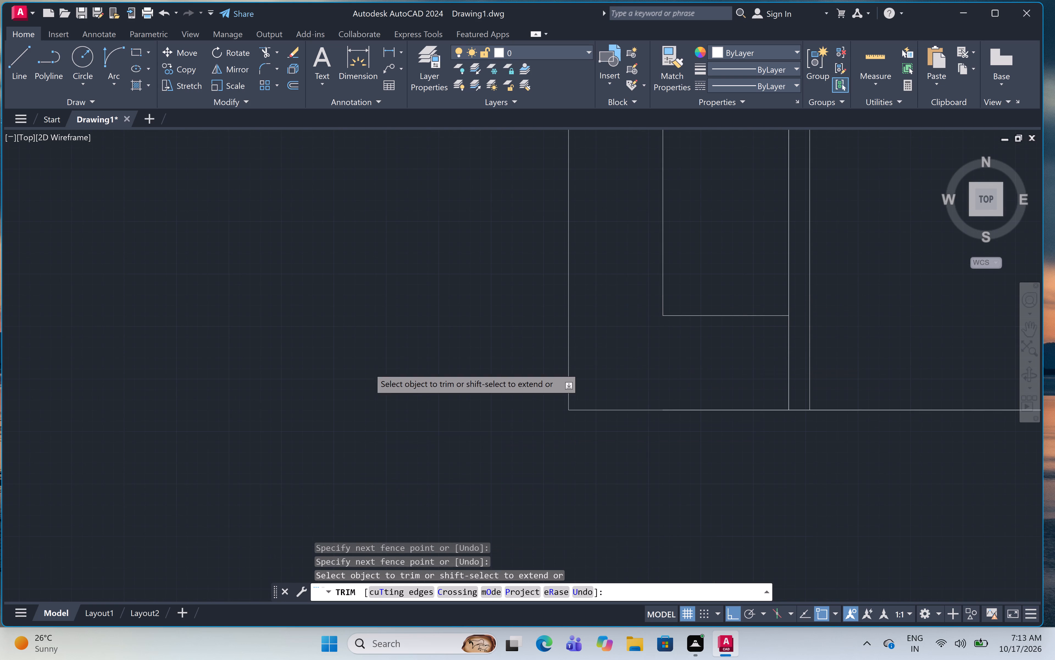
{"action": "middle_click_drag", "start_coordinate": [351, 342], "coordinate": [366, 425]}
{"action": "scroll", "coordinate": [365, 409], "scroll_direction": "down", "scroll_amount": 1}
{"action": "middle_click_drag", "start_coordinate": [365, 409], "coordinate": [435, 512]}
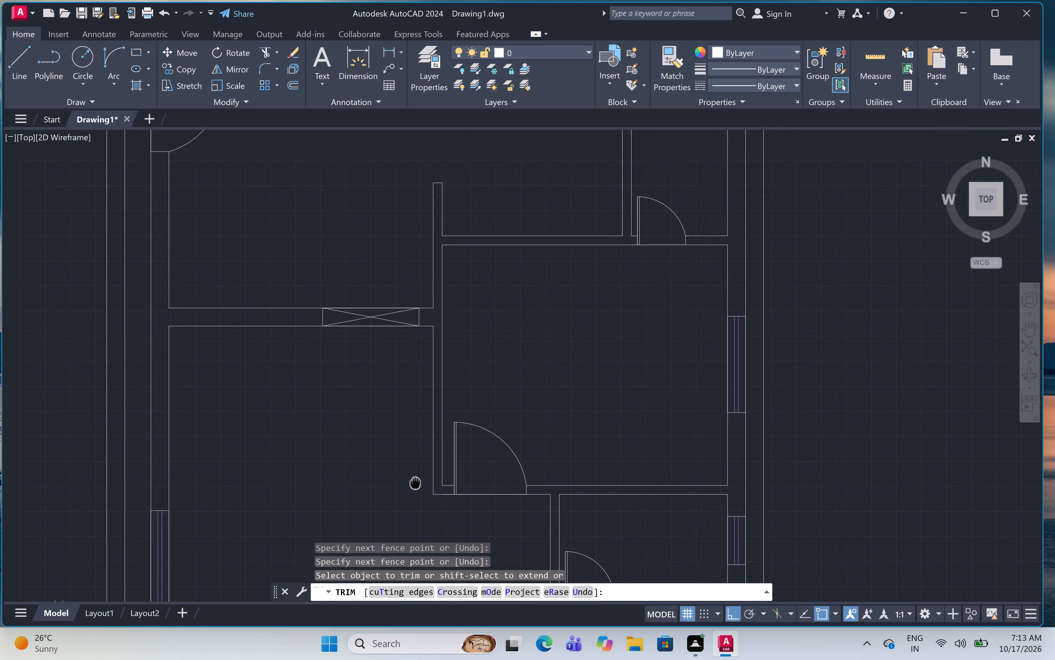
{"action": "middle_click_drag", "start_coordinate": [435, 512], "coordinate": [433, 508]}
{"action": "scroll", "coordinate": [600, 332], "scroll_direction": "down", "scroll_amount": 2}
{"action": "middle_click_drag", "start_coordinate": [606, 352], "coordinate": [617, 338]}
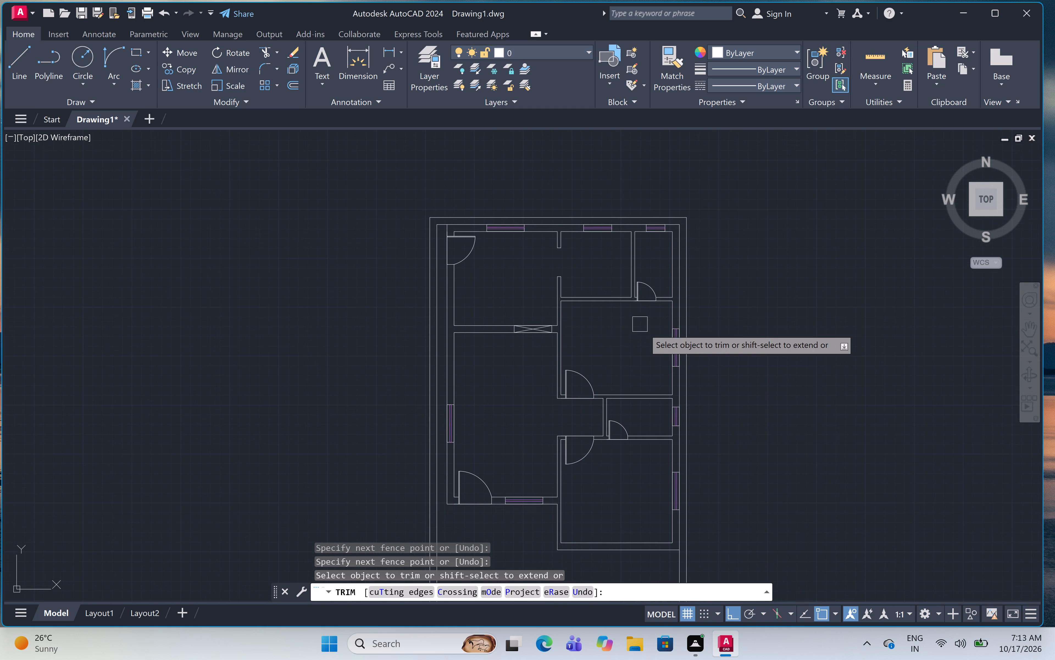
{"action": "middle_click_drag", "start_coordinate": [627, 350], "coordinate": [664, 290]}
{"action": "middle_click_drag", "start_coordinate": [665, 290], "coordinate": [675, 299]}
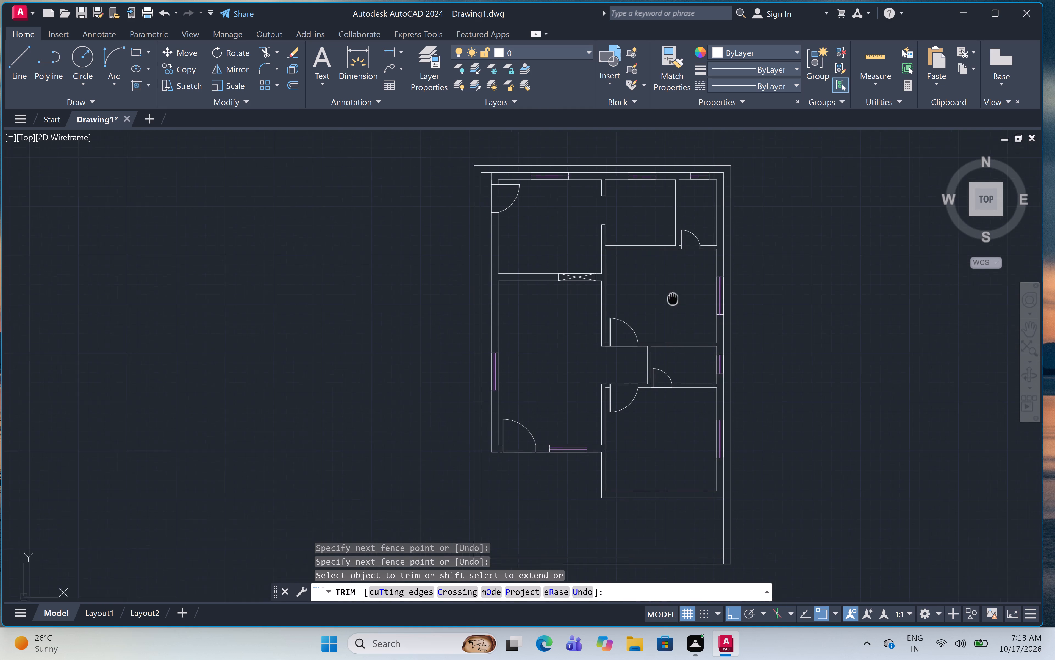
{"action": "middle_click_drag", "start_coordinate": [675, 299], "coordinate": [700, 309]}
{"action": "key", "text": "h"}
{"action": "key", "text": "space"}
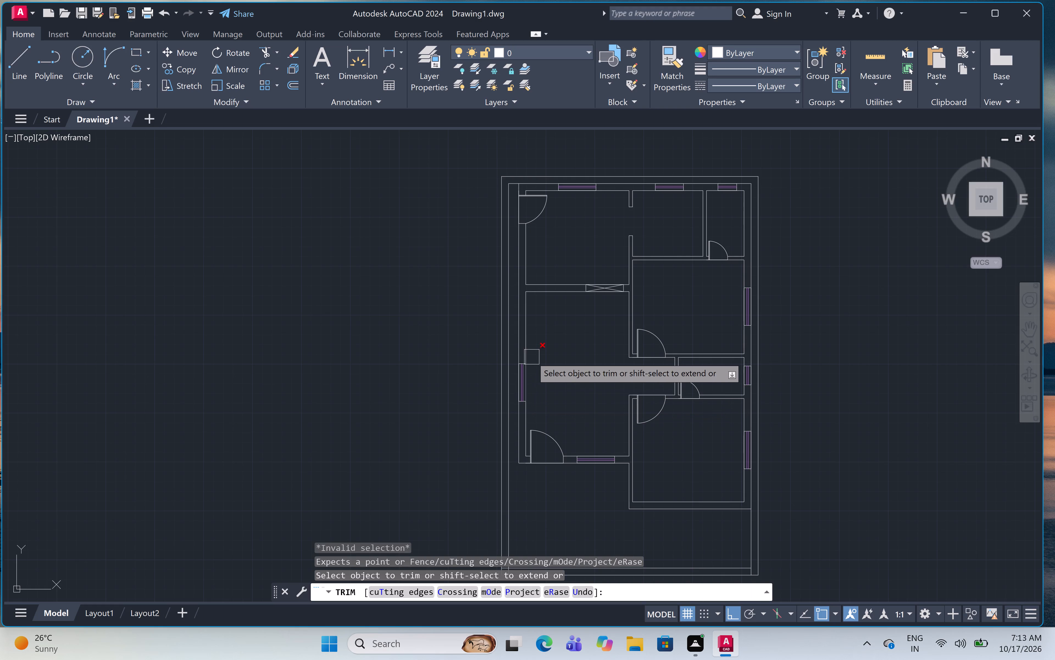
{"action": "key", "text": "Escape"}
{"action": "type", "text": "h"}
{"action": "key", "text": "space"}
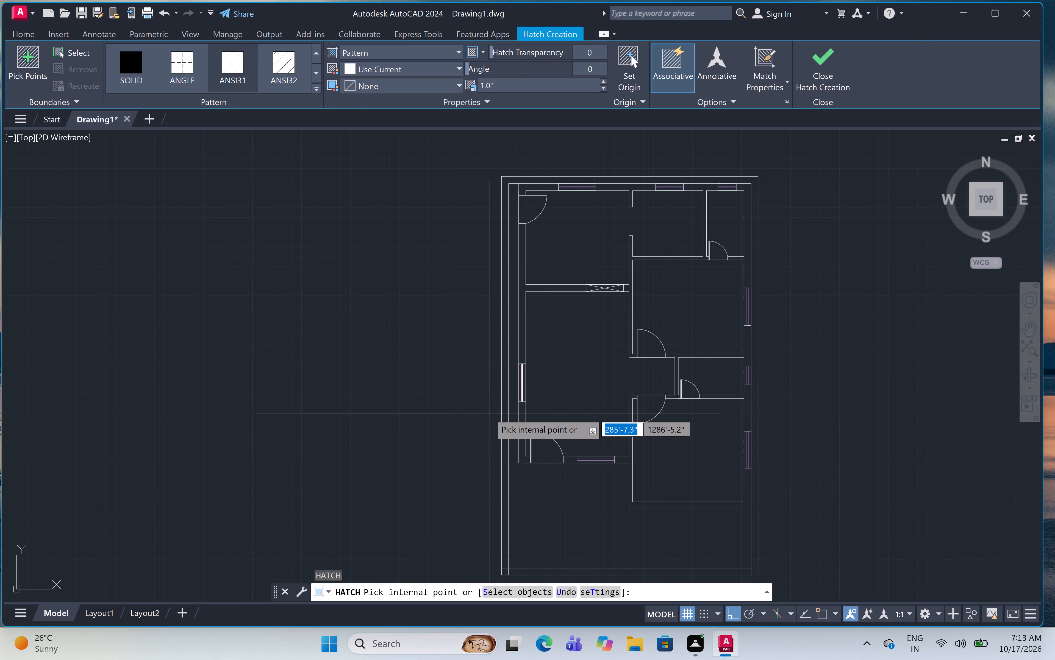
{"action": "left_click", "coordinate": [449, 48]}
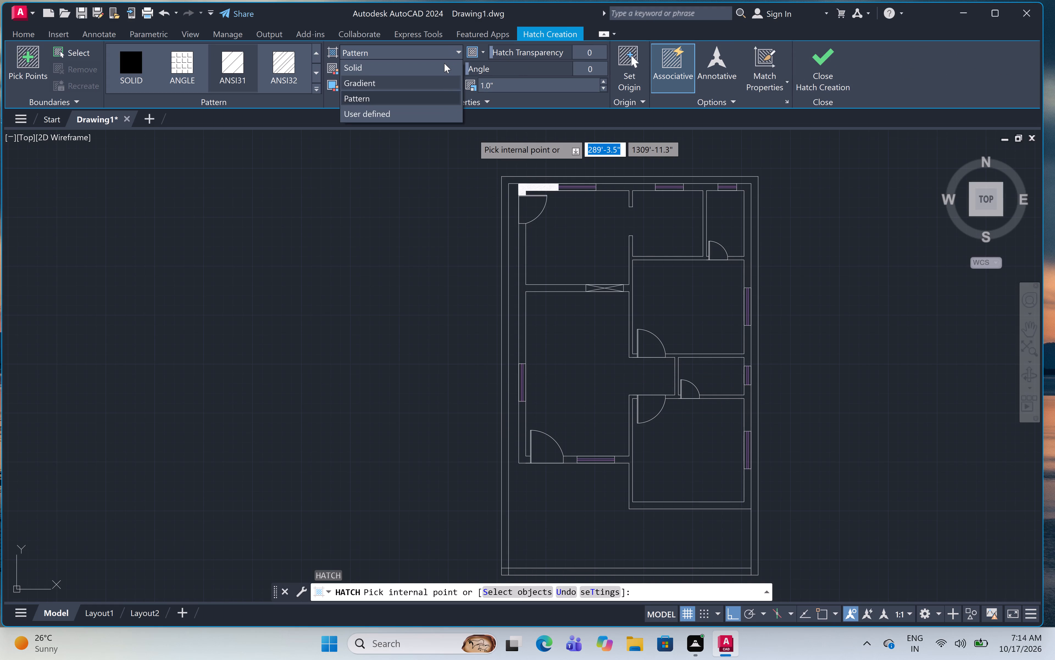
{"action": "left_click", "coordinate": [444, 62]}
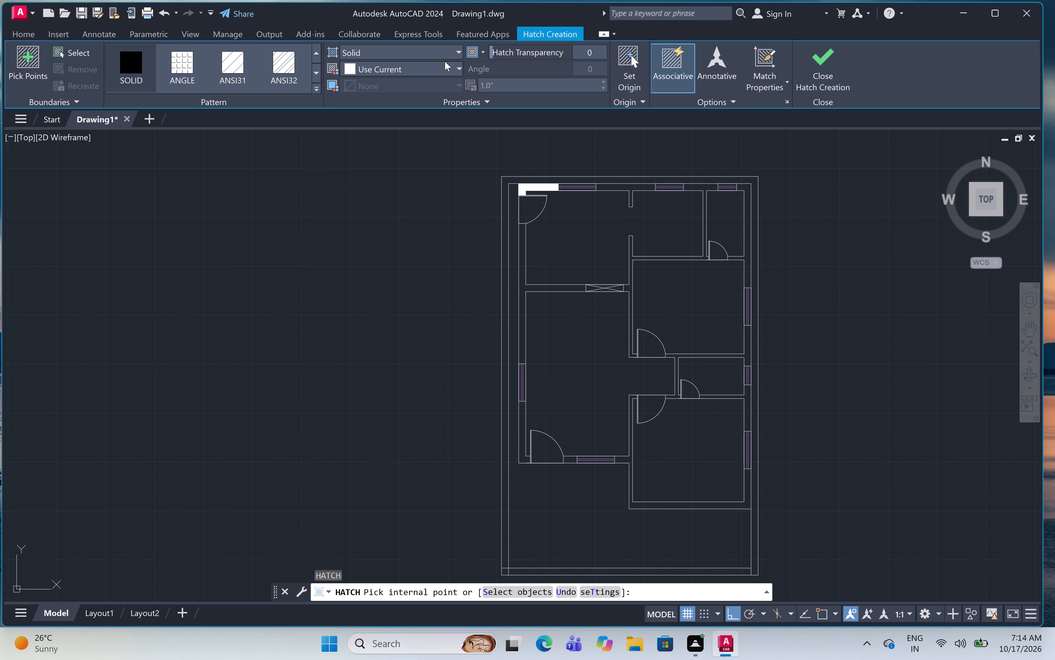
{"action": "left_click", "coordinate": [445, 61]}
{"action": "left_click", "coordinate": [351, 126]}
Fill the top exterior wall sections between the windows with the solid black hatch, from the top-left to the top-right corner.
{"action": "scroll", "coordinate": [566, 175], "scroll_direction": "up", "scroll_amount": 2}
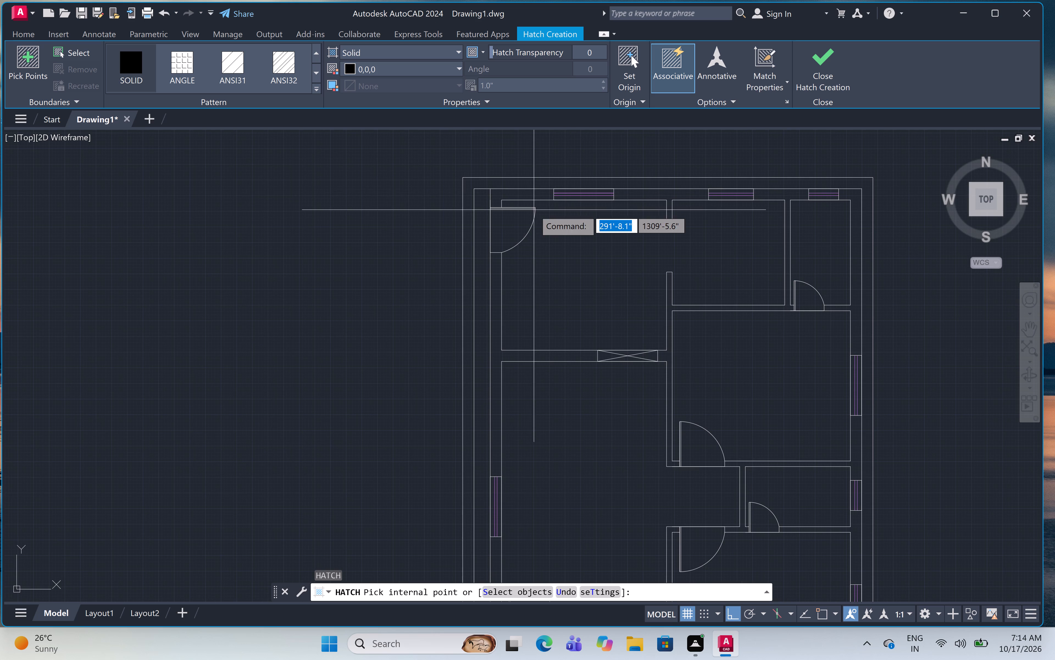
{"action": "left_click", "coordinate": [527, 193]}
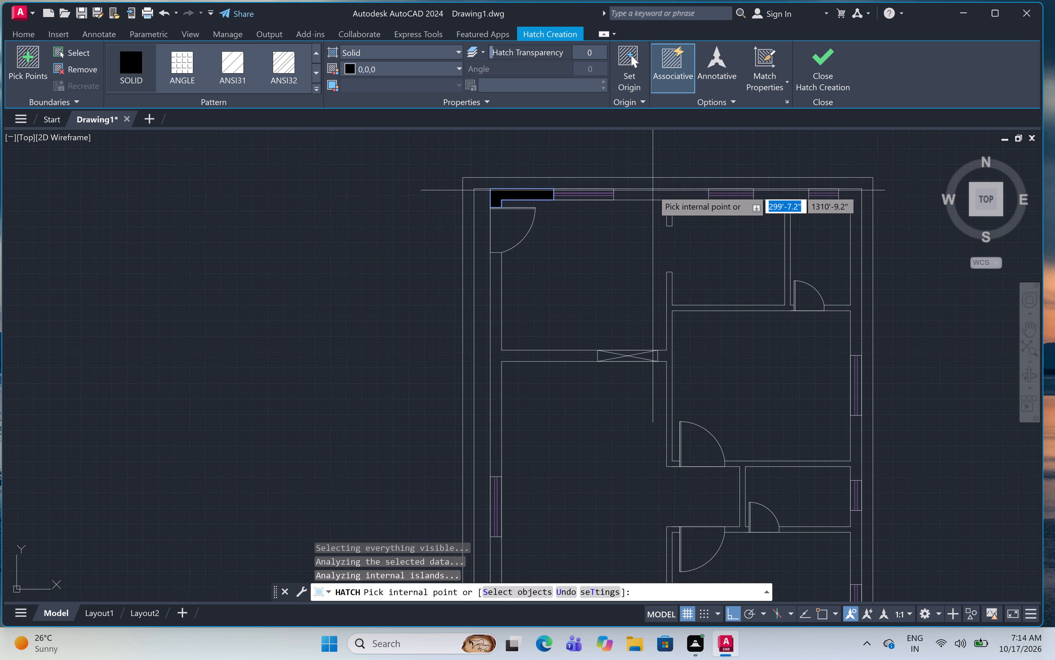
{"action": "left_click", "coordinate": [662, 195]}
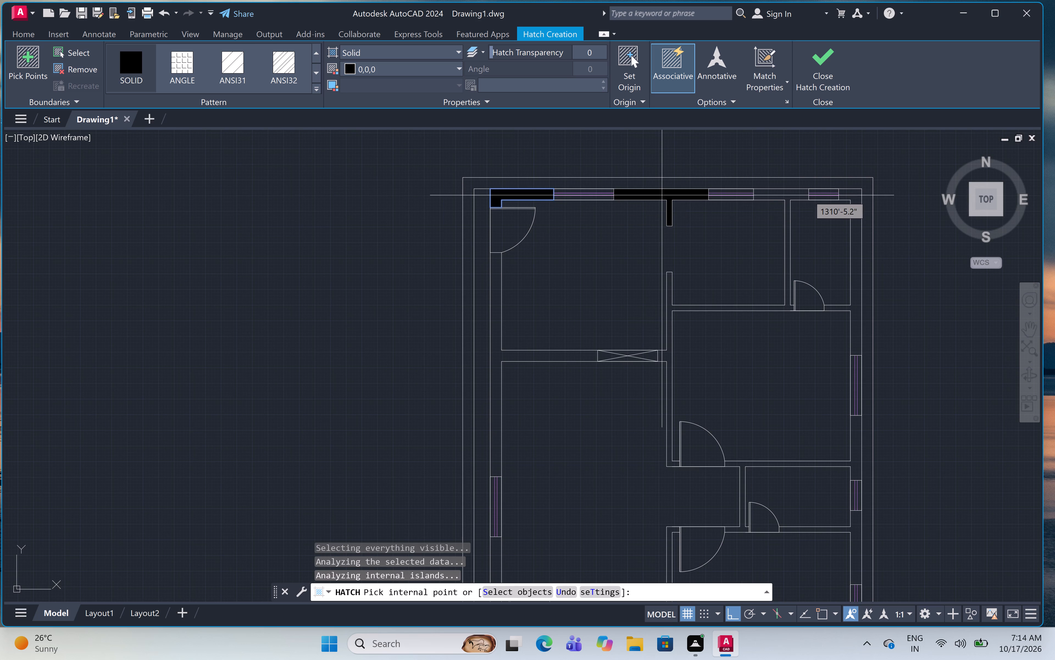
{"action": "left_click", "coordinate": [782, 195]}
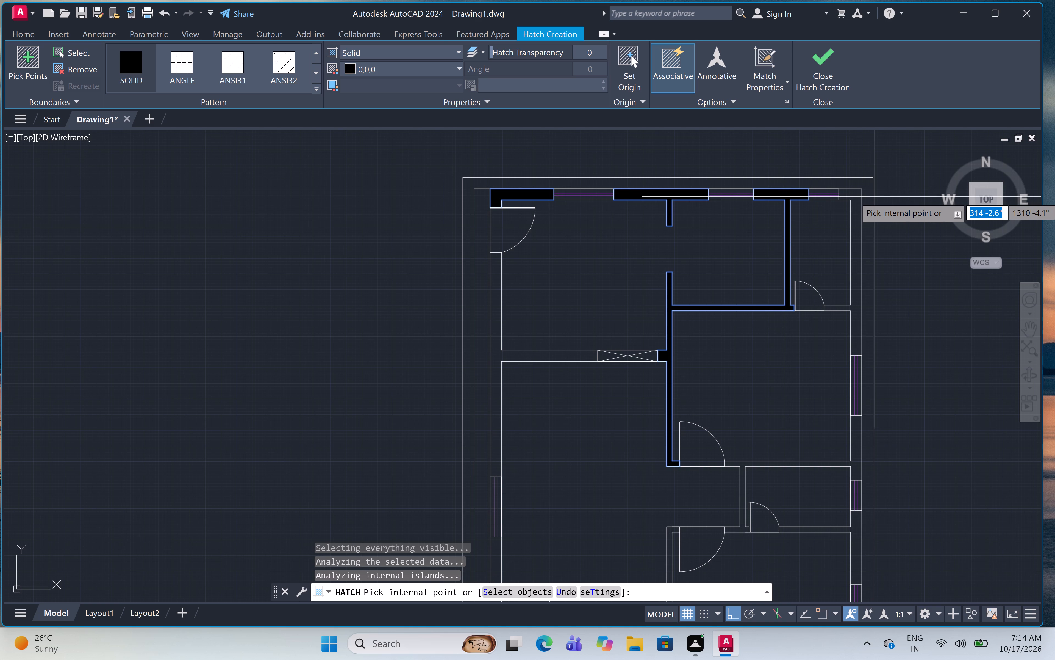
{"action": "left_click", "coordinate": [858, 193]}
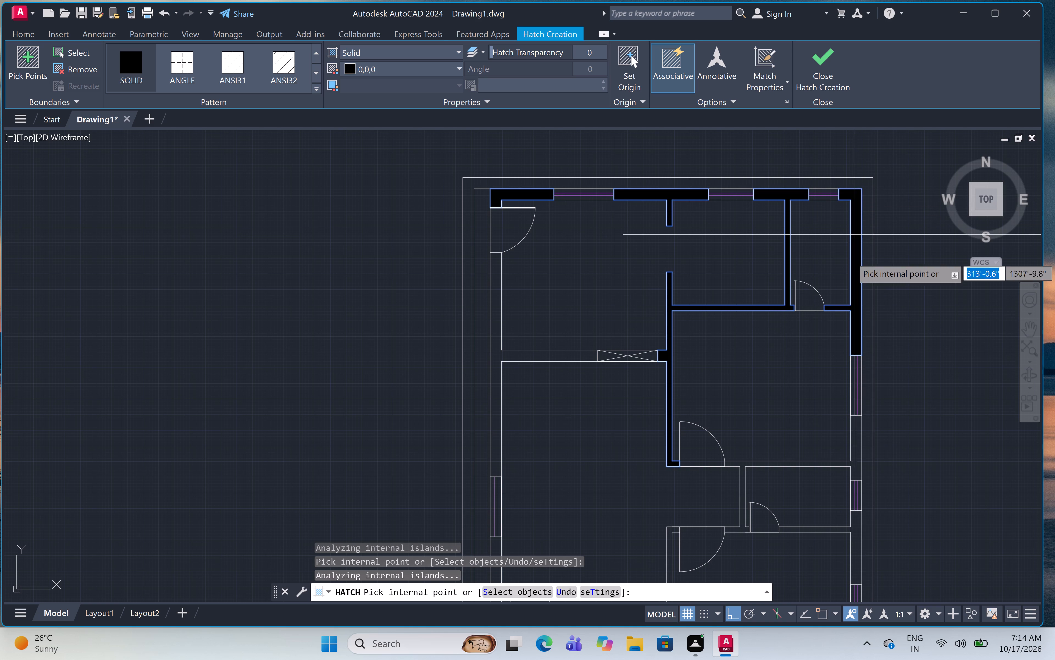
Fill the right exterior wall sections between and below the three side windows, down to the bottom-right room's lower corner.
{"action": "left_click", "coordinate": [857, 462]}
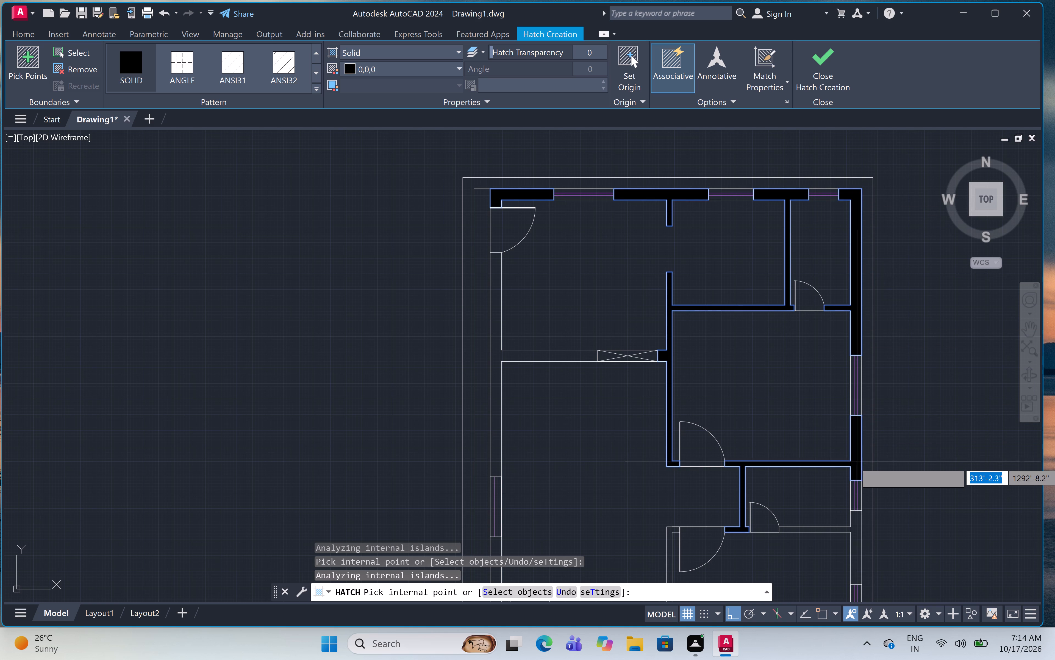
{"action": "scroll", "coordinate": [856, 378], "scroll_direction": "down", "scroll_amount": 2}
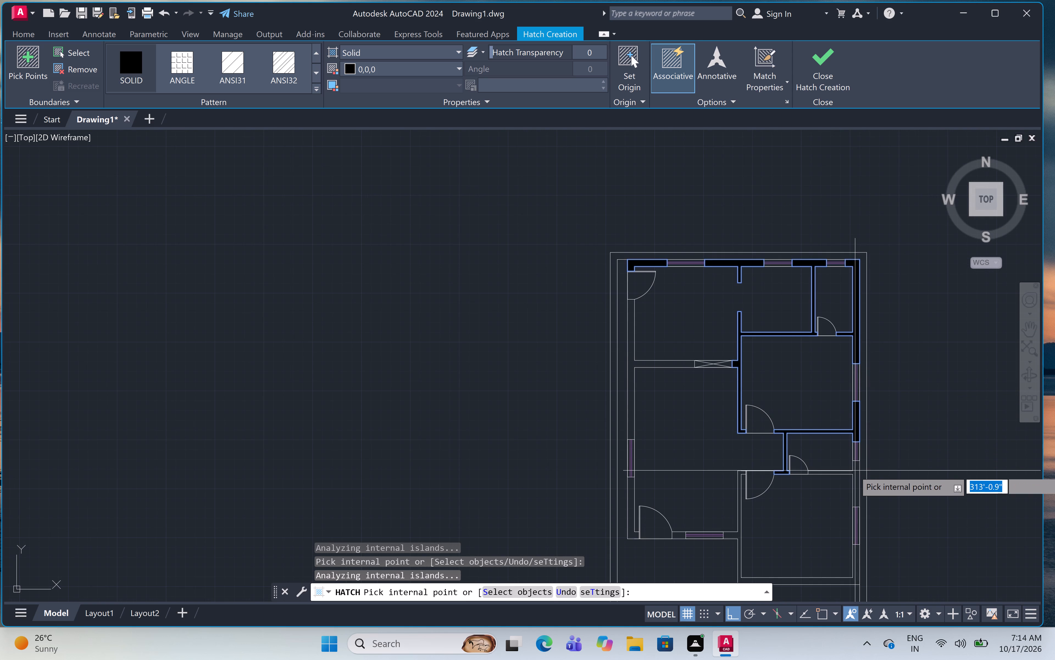
{"action": "scroll", "coordinate": [855, 471], "scroll_direction": "up", "scroll_amount": 2}
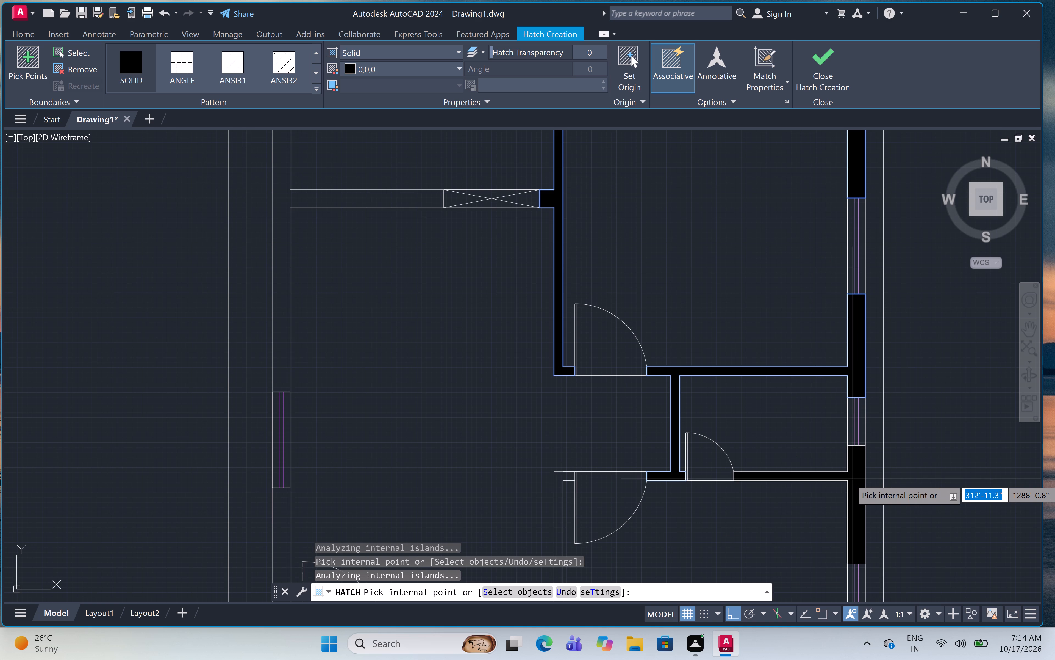
{"action": "left_click", "coordinate": [854, 479]}
{"action": "scroll", "coordinate": [880, 251], "scroll_direction": "down", "scroll_amount": 6}
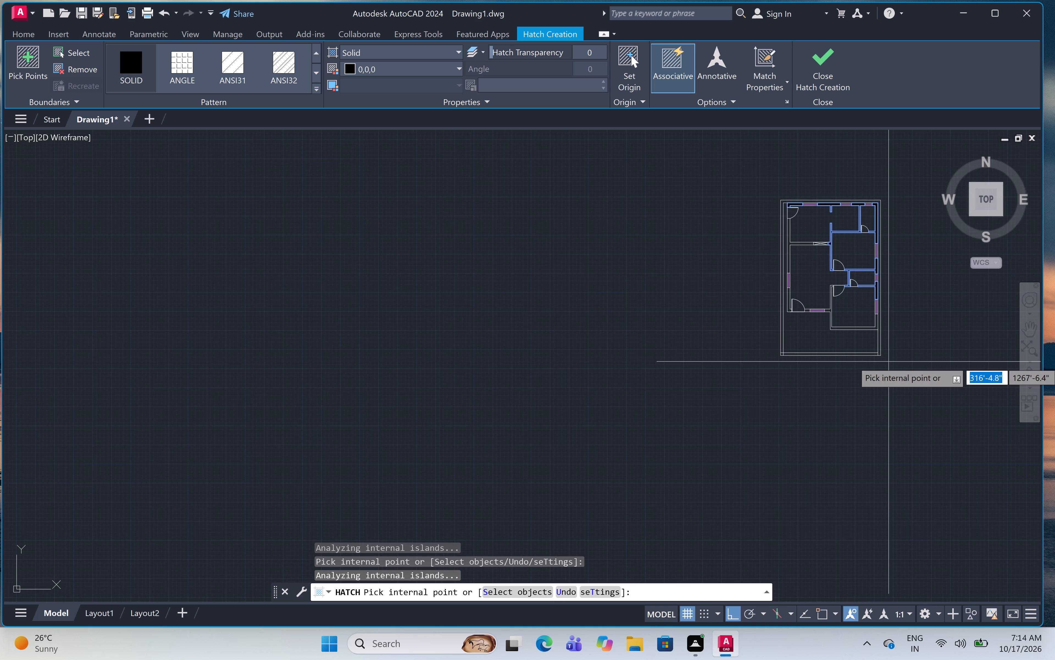
{"action": "scroll", "coordinate": [880, 327], "scroll_direction": "up", "scroll_amount": 4}
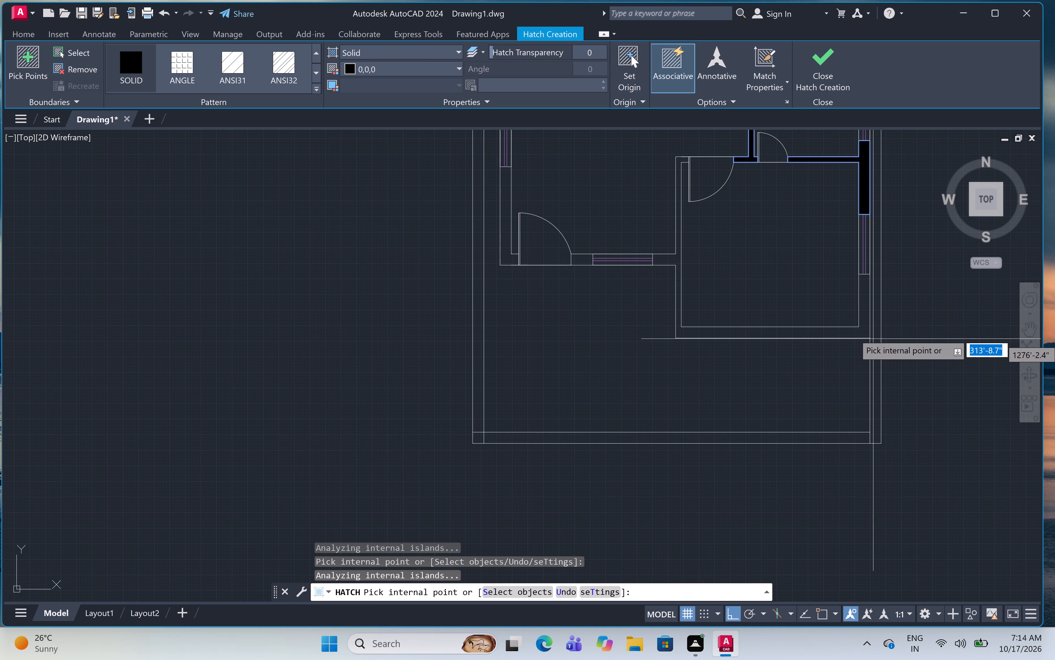
{"action": "left_click", "coordinate": [867, 325]}
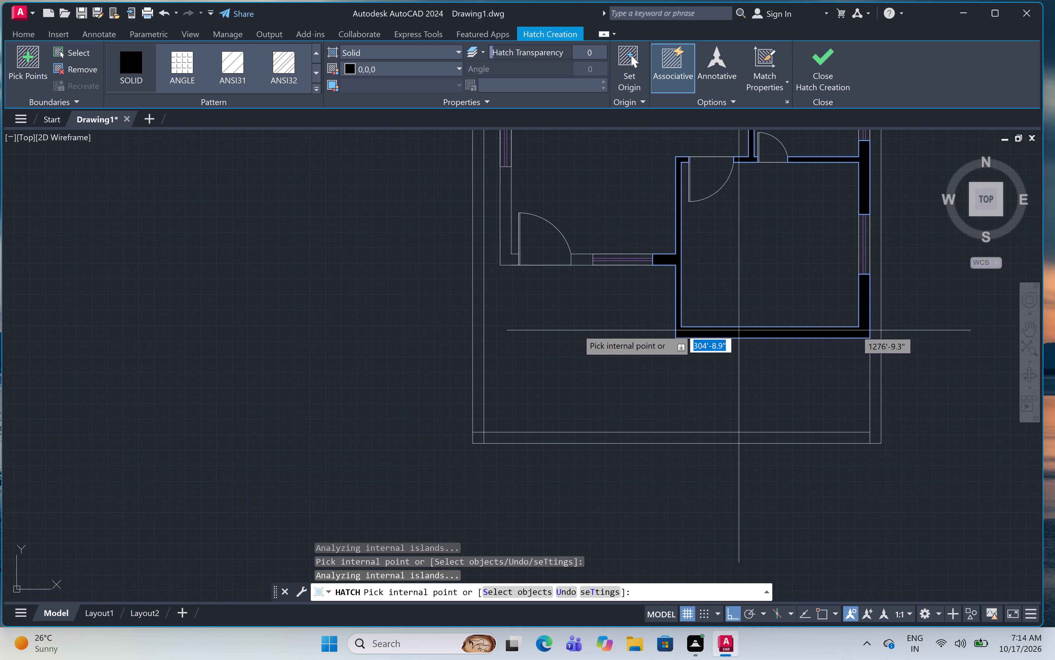
Fill the bottom-left room's lower wall section between door and window and its lower-left corner with the solid black hatch.
{"action": "scroll", "coordinate": [577, 325], "scroll_direction": "down", "scroll_amount": 1}
{"action": "middle_click_drag", "start_coordinate": [577, 325], "coordinate": [652, 398]}
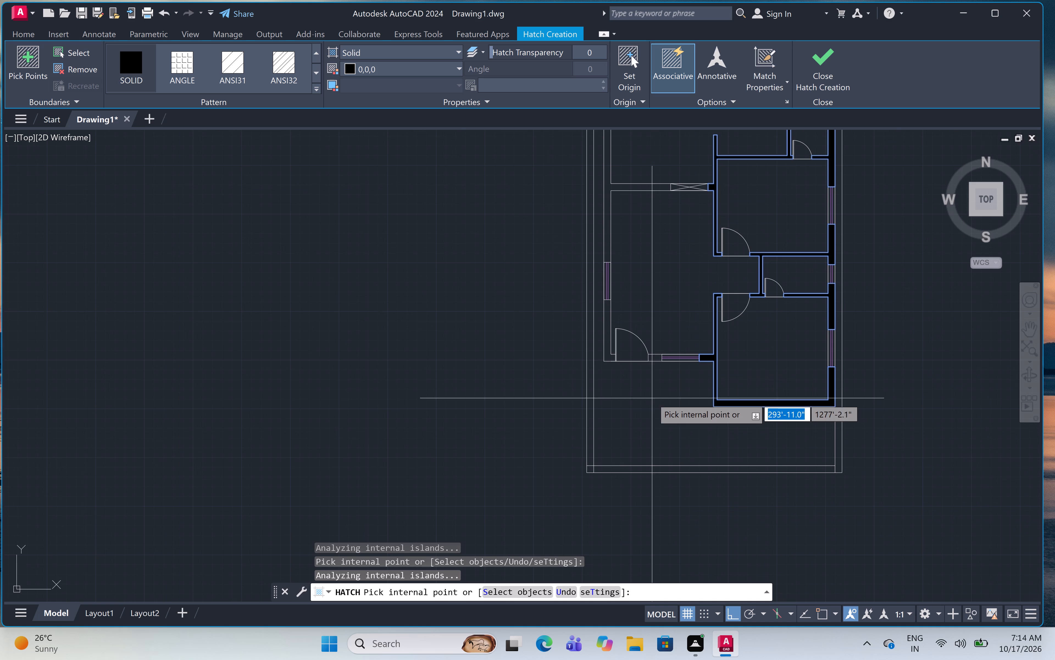
{"action": "scroll", "coordinate": [635, 362], "scroll_direction": "up", "scroll_amount": 2}
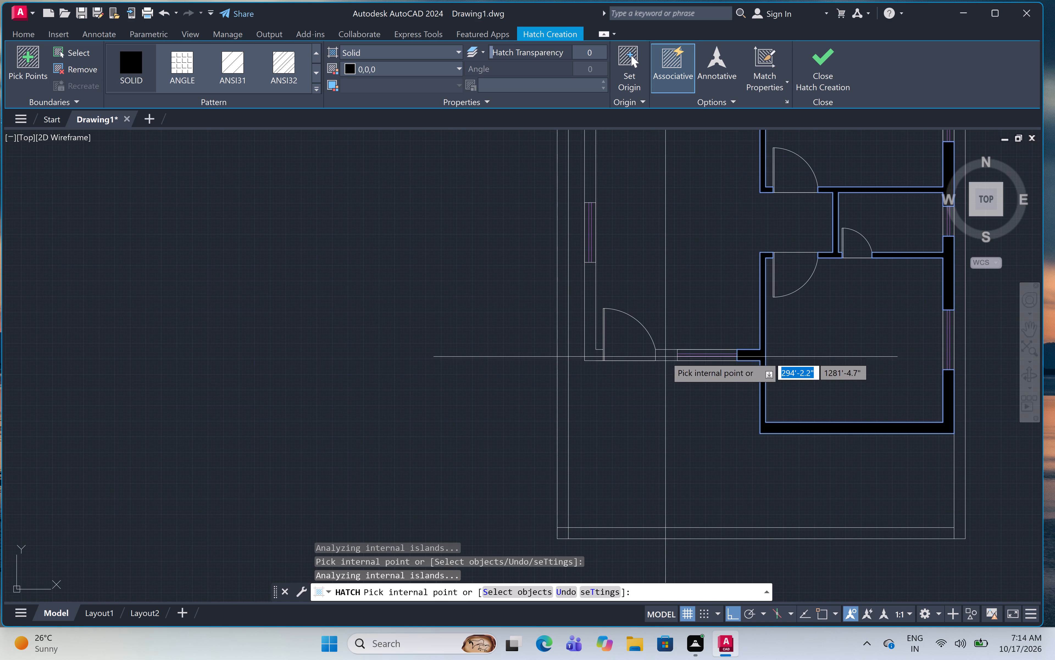
{"action": "left_click", "coordinate": [665, 355]}
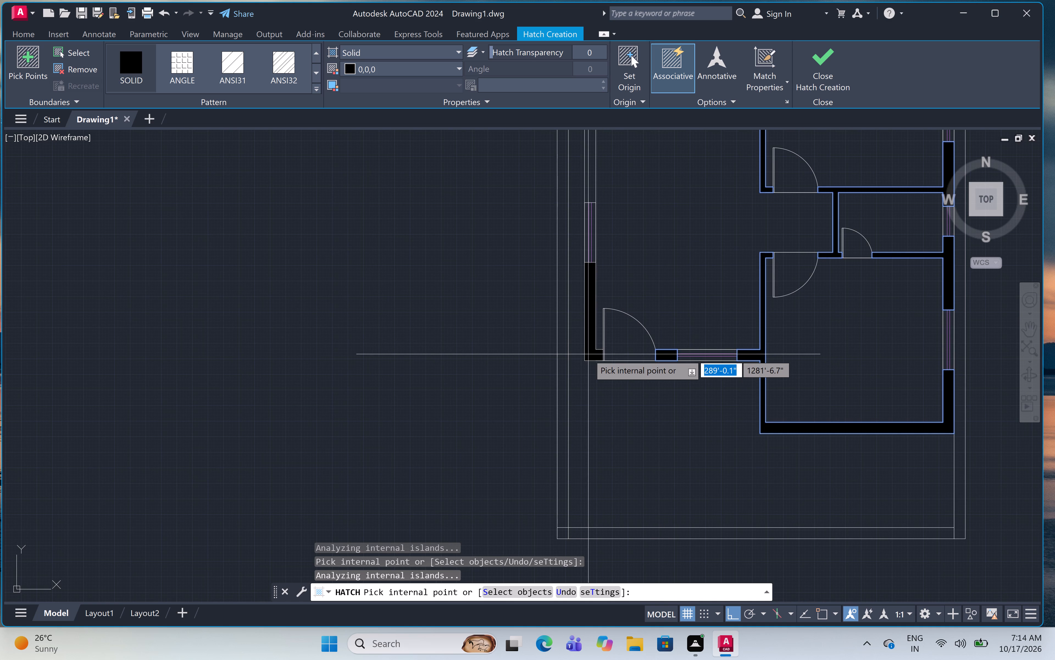
{"action": "left_click", "coordinate": [588, 354]}
{"action": "middle_click_drag", "start_coordinate": [594, 393], "coordinate": [618, 602]}
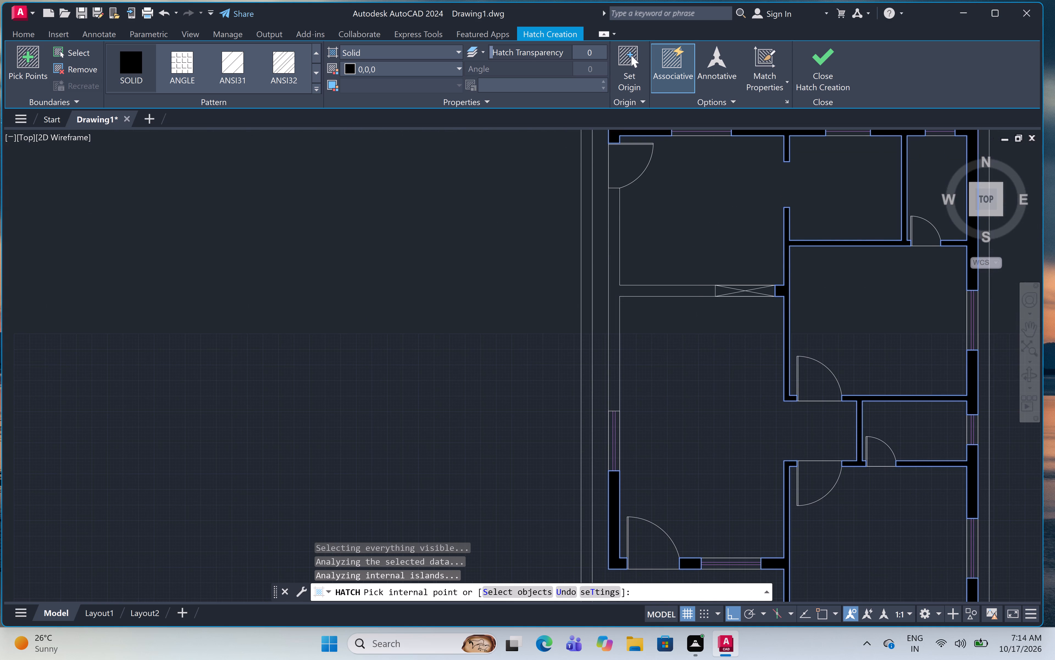
Fill the left exterior wall between door and window, with its adjoining partition up to the crossed opening, and end the hatch.
{"action": "left_click", "coordinate": [616, 291]}
{"action": "scroll", "coordinate": [653, 331], "scroll_direction": "down", "scroll_amount": 2}
{"action": "key", "text": "Escape"}
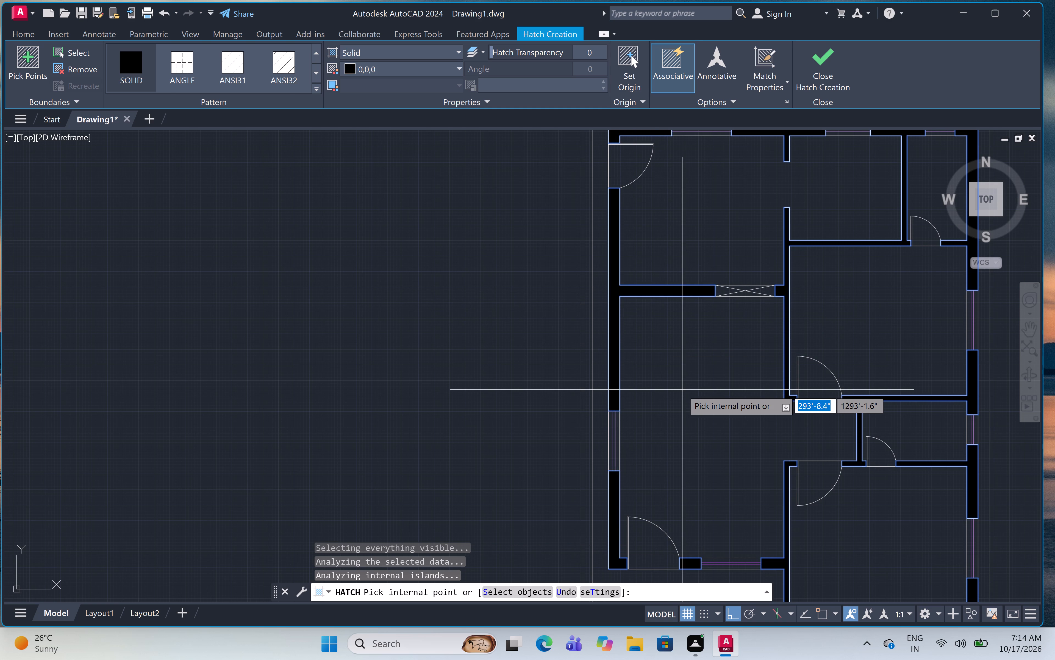
{"action": "scroll", "coordinate": [684, 390], "scroll_direction": "down", "scroll_amount": 2}
{"action": "middle_click_drag", "start_coordinate": [684, 390], "coordinate": [689, 351]}
{"action": "scroll", "coordinate": [690, 352], "scroll_direction": "up", "scroll_amount": 2}
{"action": "middle_click_drag", "start_coordinate": [690, 352], "coordinate": [683, 413]}
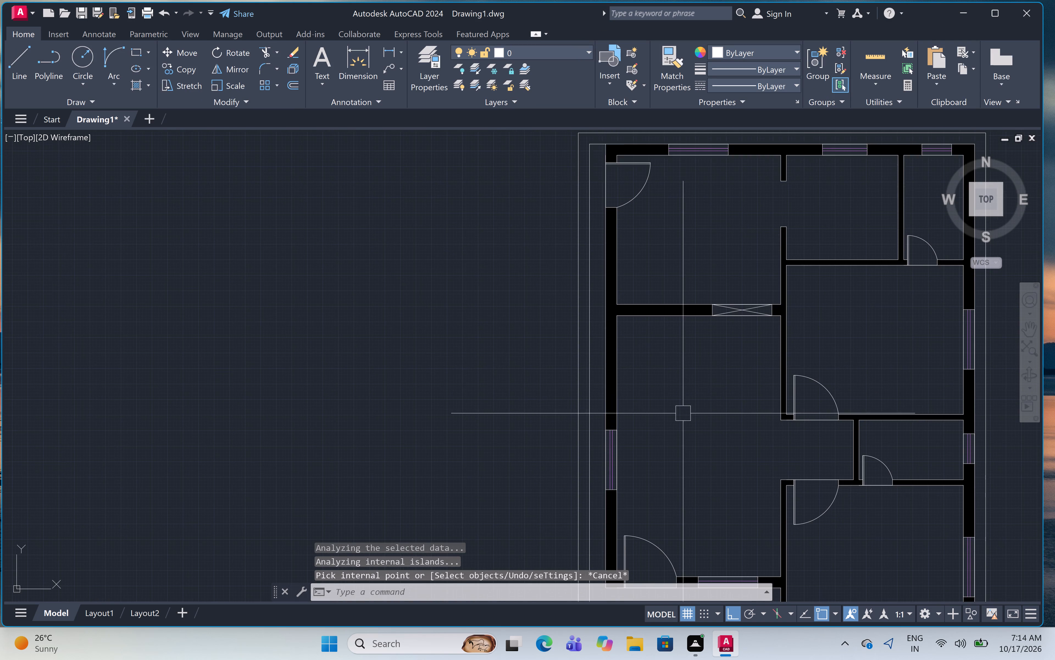
Select all window lines similar to the two in the top-left room's upper window and move them to layer 0.
{"action": "middle_click_drag", "start_coordinate": [700, 225], "coordinate": [671, 345]}
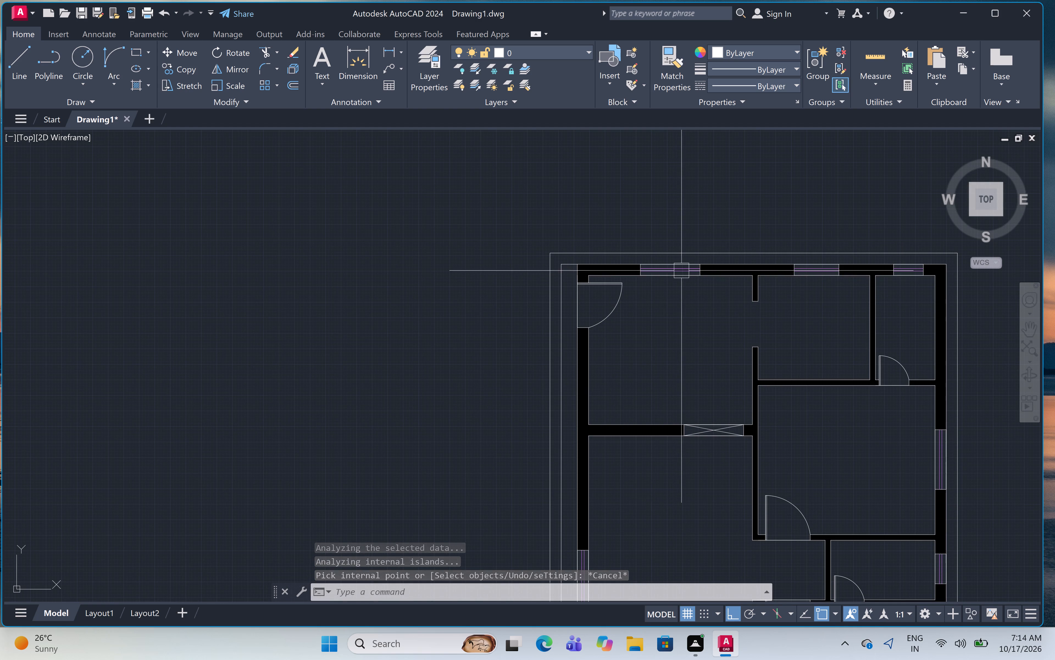
{"action": "scroll", "coordinate": [681, 269], "scroll_direction": "up", "scroll_amount": 5}
{"action": "left_click", "coordinate": [687, 257]}
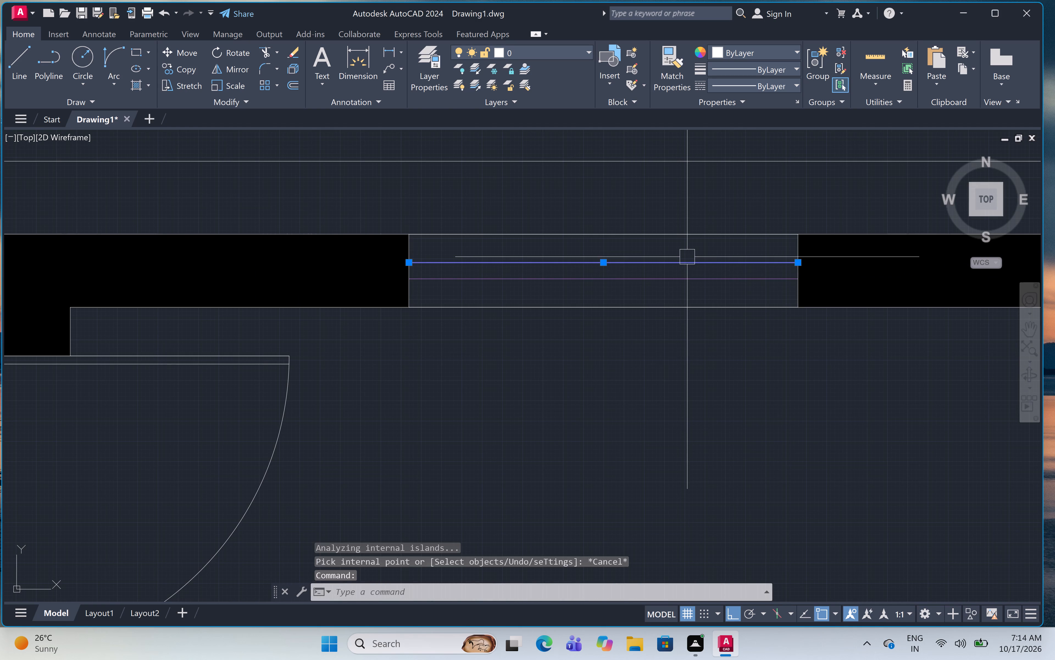
{"action": "left_click", "coordinate": [671, 279]}
{"action": "right_click", "coordinate": [671, 279]}
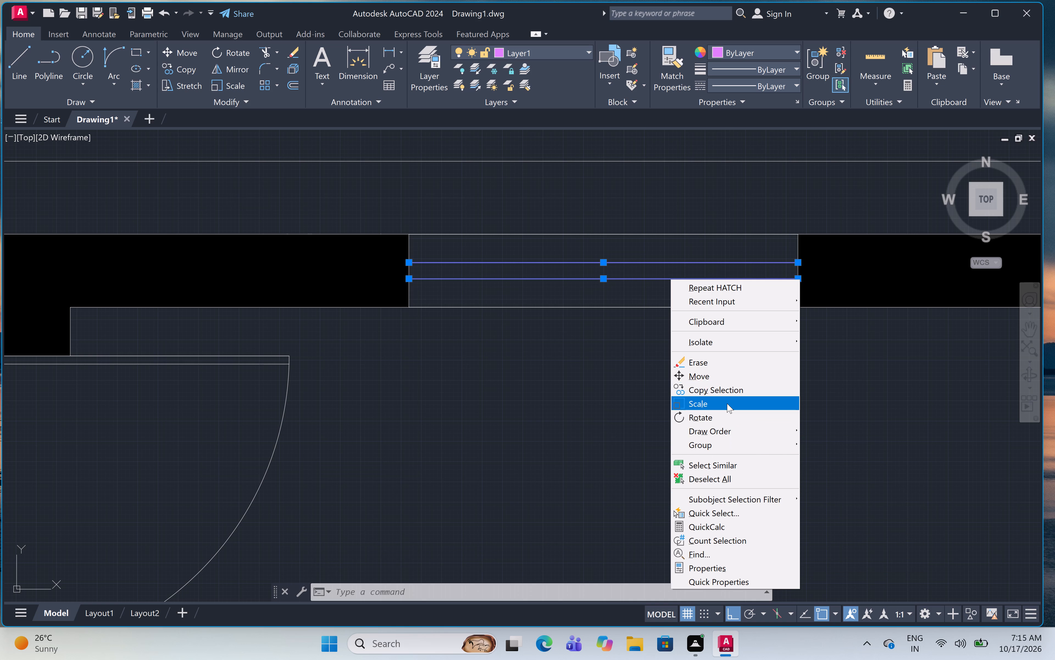
{"action": "left_click", "coordinate": [742, 460]}
{"action": "scroll", "coordinate": [694, 388], "scroll_direction": "down", "scroll_amount": 8}
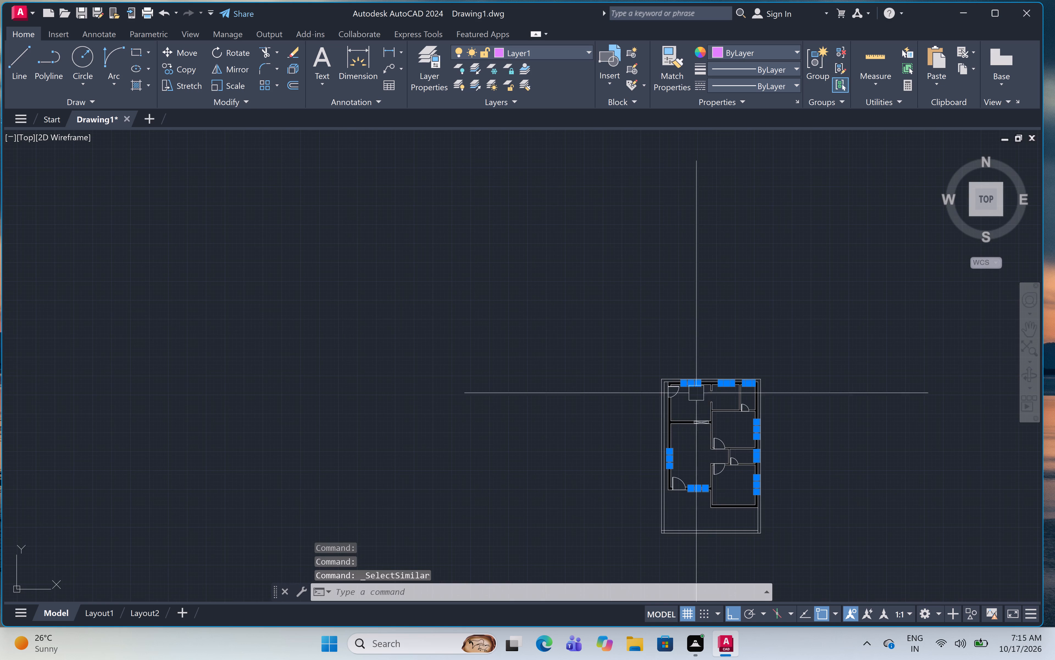
{"action": "scroll", "coordinate": [716, 504], "scroll_direction": "up", "scroll_amount": 2}
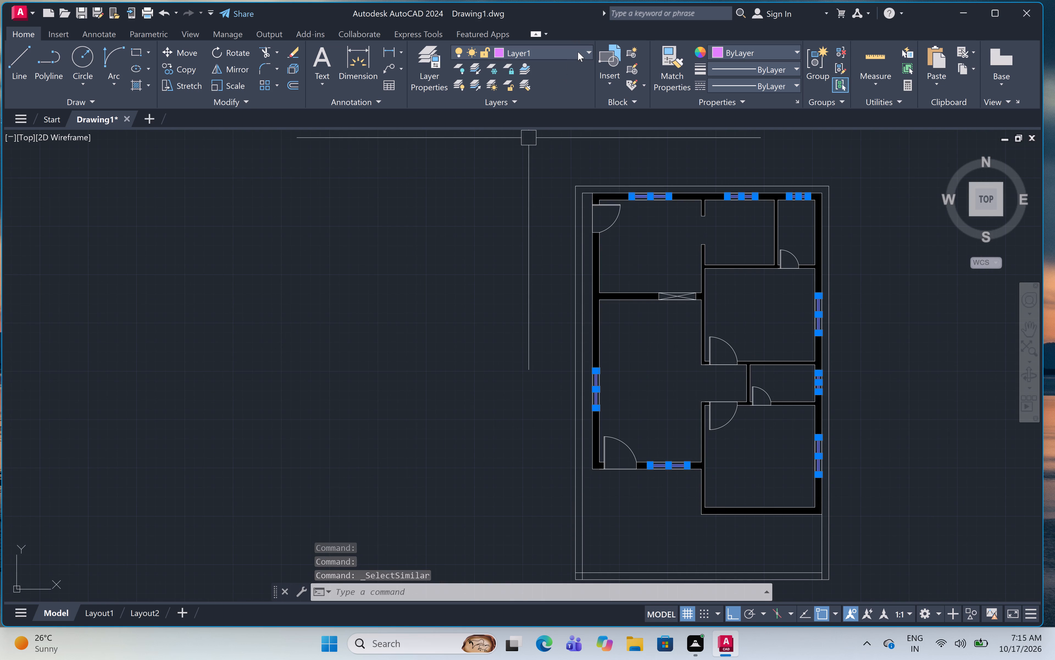
{"action": "left_click", "coordinate": [578, 51]}
{"action": "left_click", "coordinate": [566, 72]}
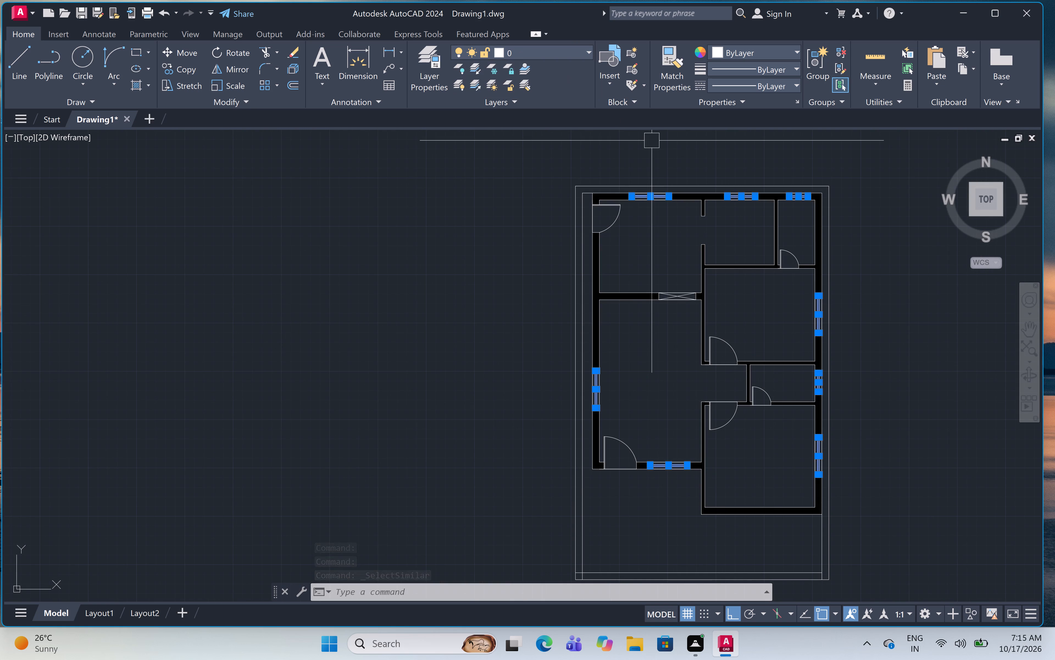
{"action": "key", "text": "Escape"}
Open the recent drawing 13-9-26 floor plan (3).dwg and copy all the loose furniture and fixtures beside its plan.
{"action": "scroll", "coordinate": [657, 204], "scroll_direction": "up", "scroll_amount": 1}
{"action": "middle_click_drag", "start_coordinate": [657, 204], "coordinate": [645, 268]}
{"action": "scroll", "coordinate": [645, 267], "scroll_direction": "down", "scroll_amount": 1}
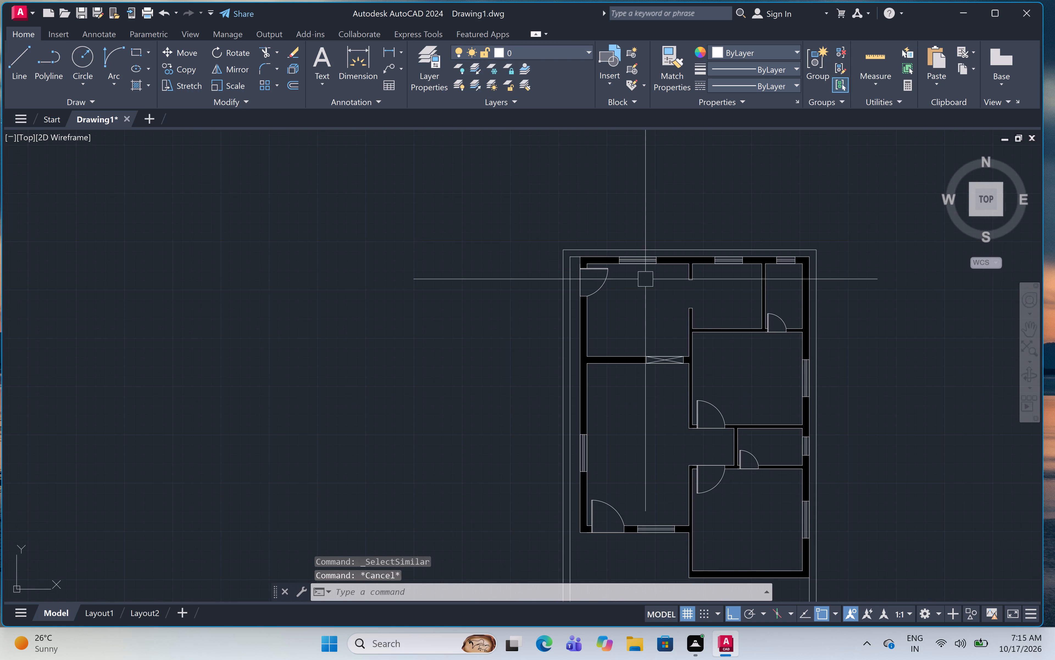
{"action": "middle_click_drag", "start_coordinate": [645, 299], "coordinate": [628, 285]}
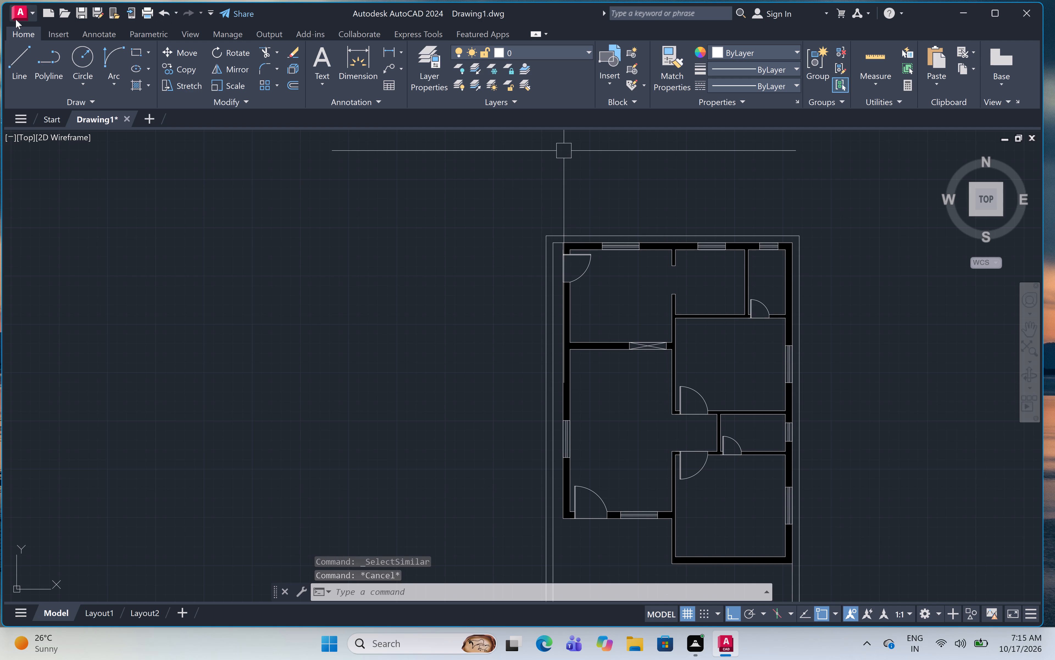
{"action": "left_click", "coordinate": [18, 13]}
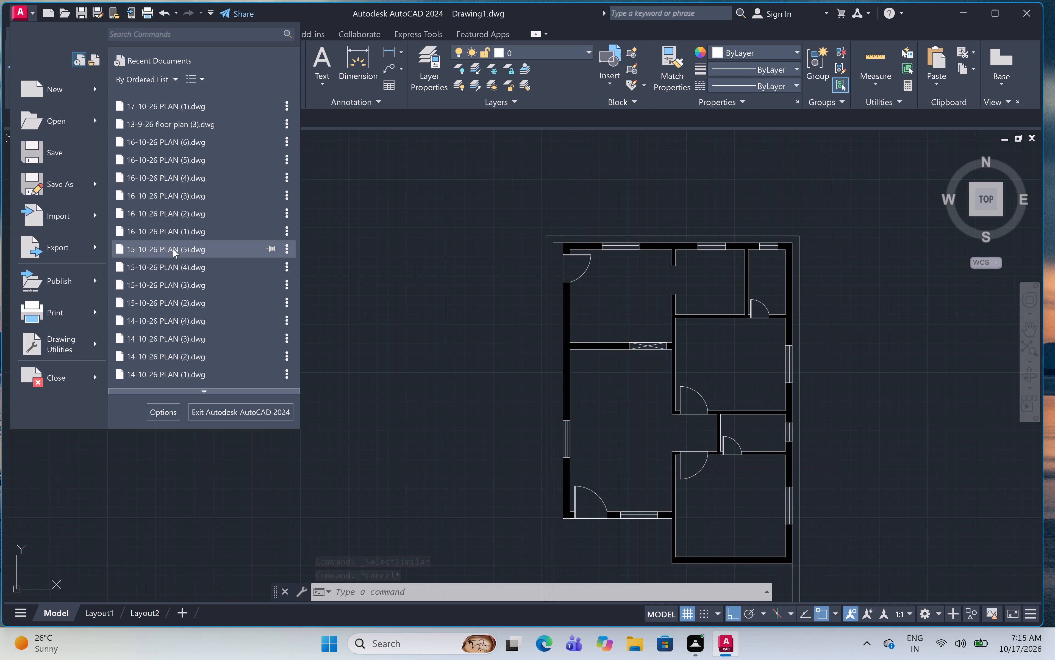
{"action": "left_click", "coordinate": [226, 123]}
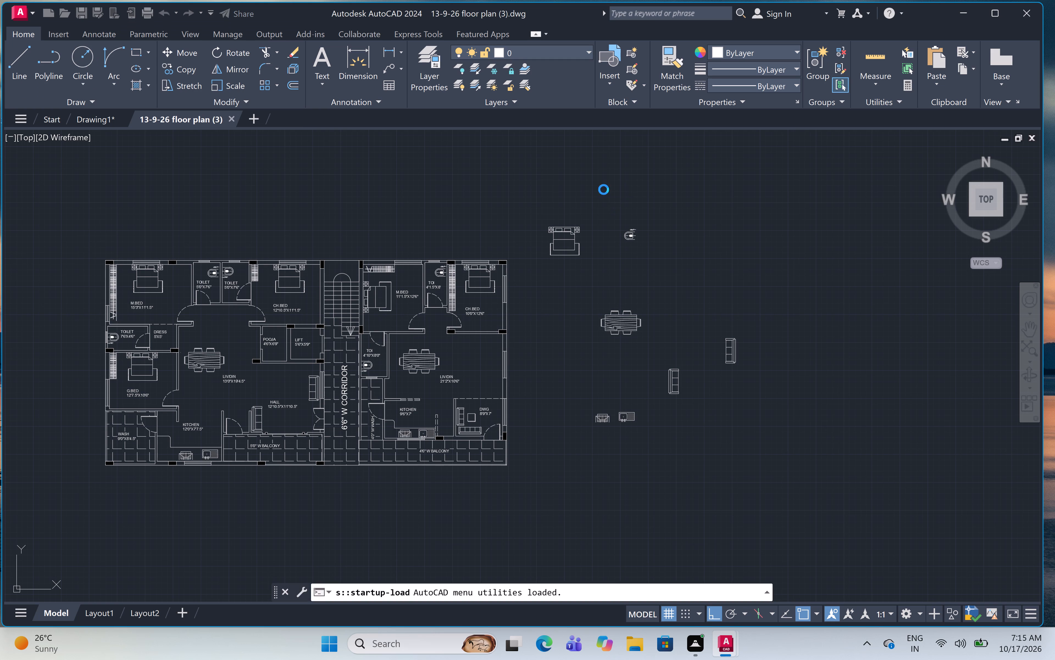
{"action": "left_click", "coordinate": [526, 185]}
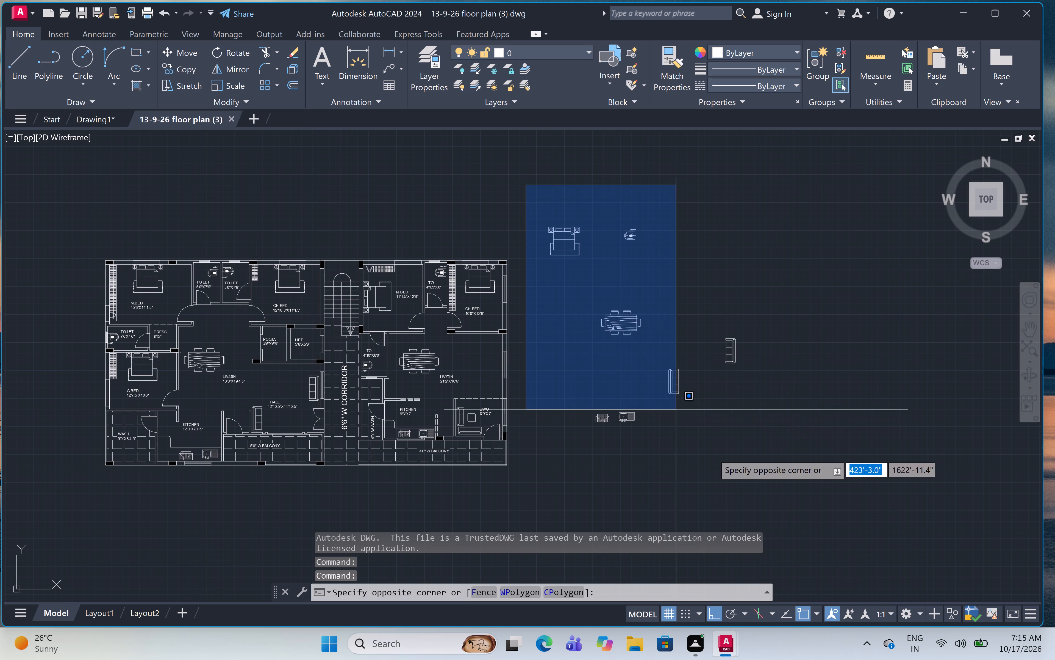
{"action": "left_click", "coordinate": [798, 496]}
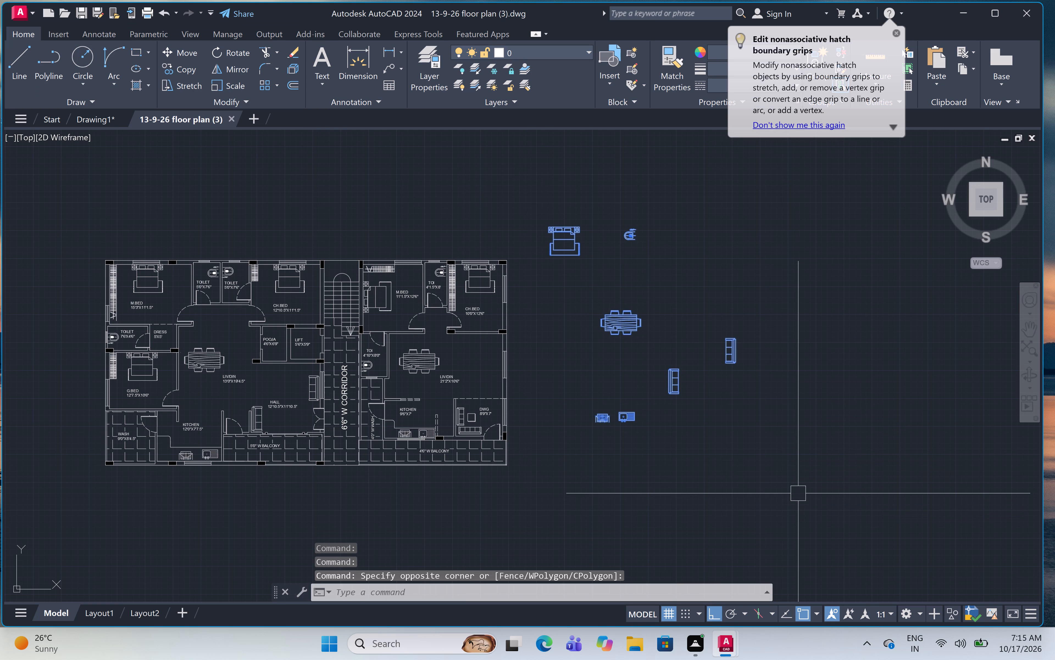
{"action": "key", "text": "ctrl+c"}
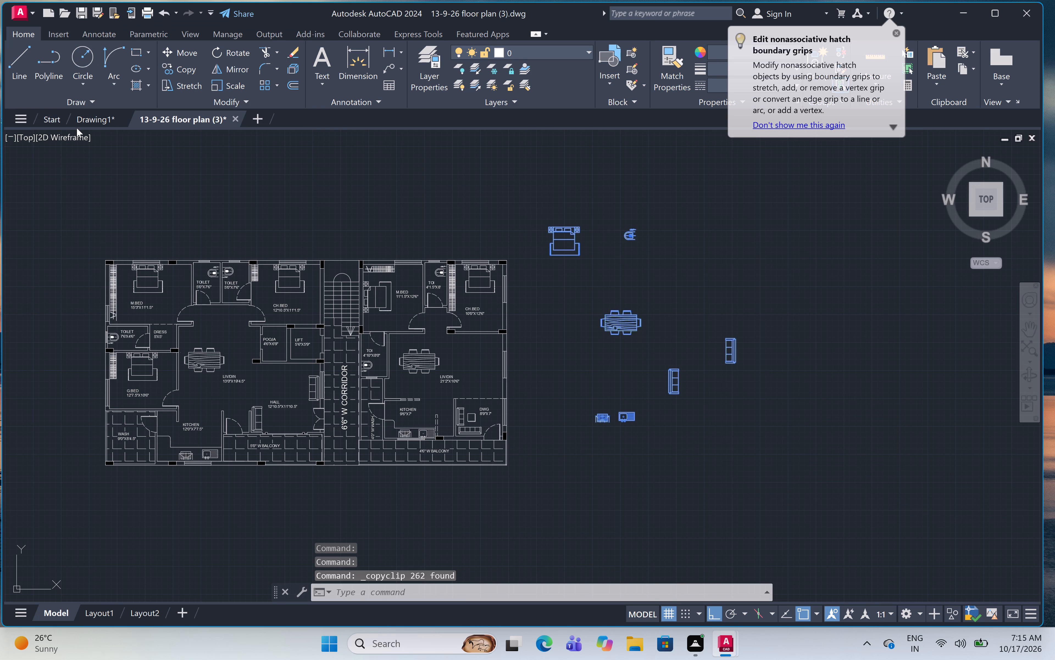
Switch back to Drawing1 and paste the copied furniture and fixtures in the empty area east of the floor plan.
{"action": "left_click", "coordinate": [77, 128]}
{"action": "left_click", "coordinate": [81, 117]}
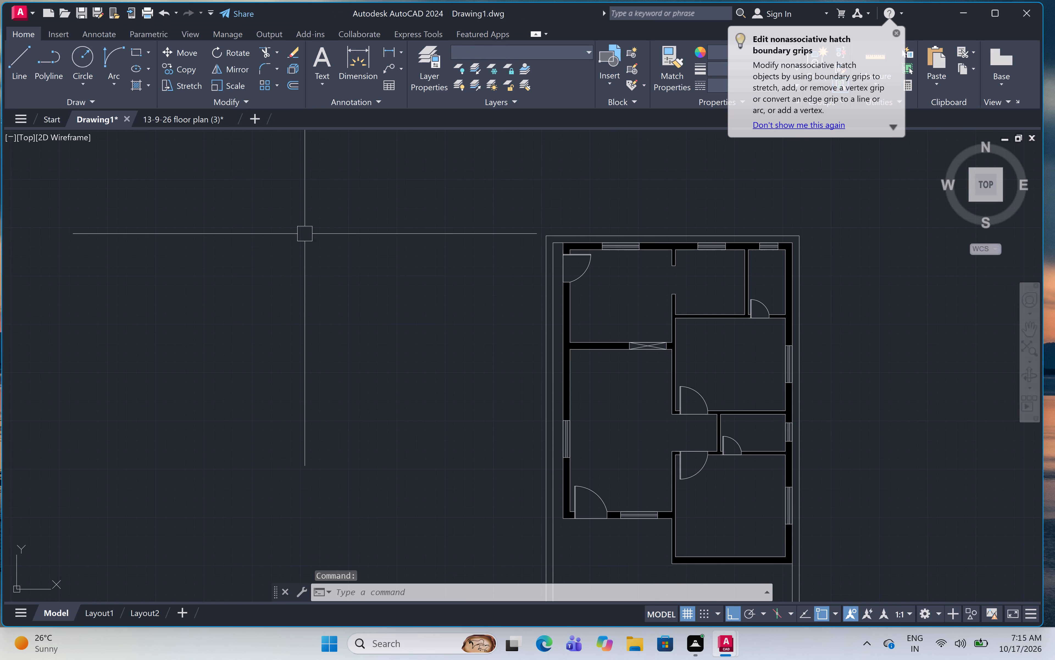
{"action": "key", "text": "ctrl+v"}
{"action": "scroll", "coordinate": [306, 234], "scroll_direction": "down", "scroll_amount": 3}
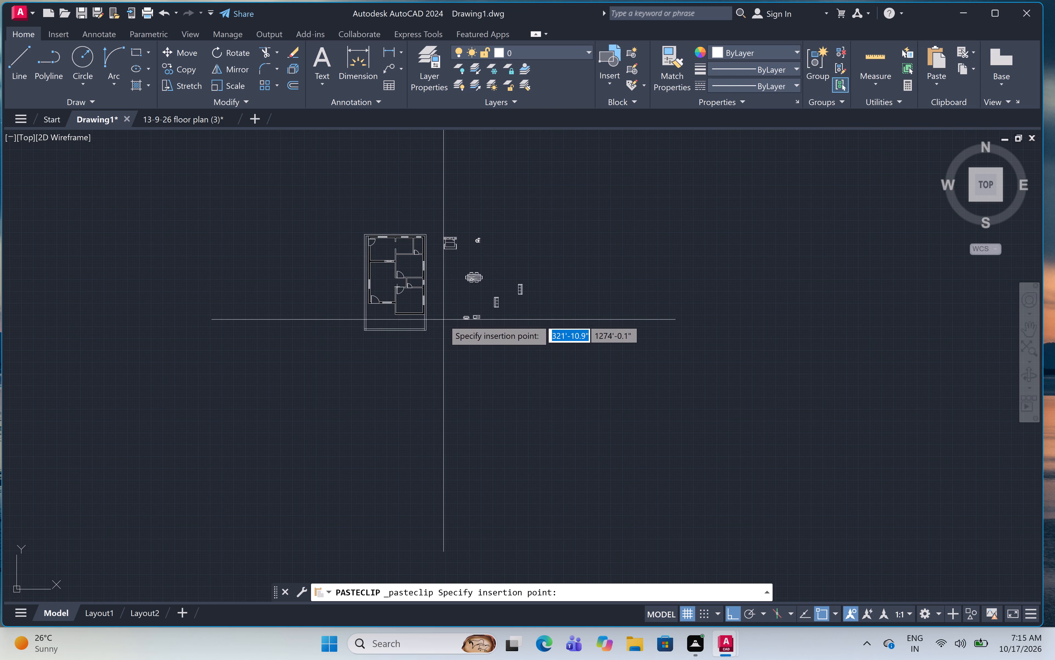
{"action": "left_click", "coordinate": [436, 322]}
{"action": "middle_click_drag", "start_coordinate": [440, 312], "coordinate": [514, 370]}
{"action": "scroll", "coordinate": [508, 353], "scroll_direction": "up", "scroll_amount": 2}
{"action": "middle_click_drag", "start_coordinate": [508, 353], "coordinate": [598, 419]}
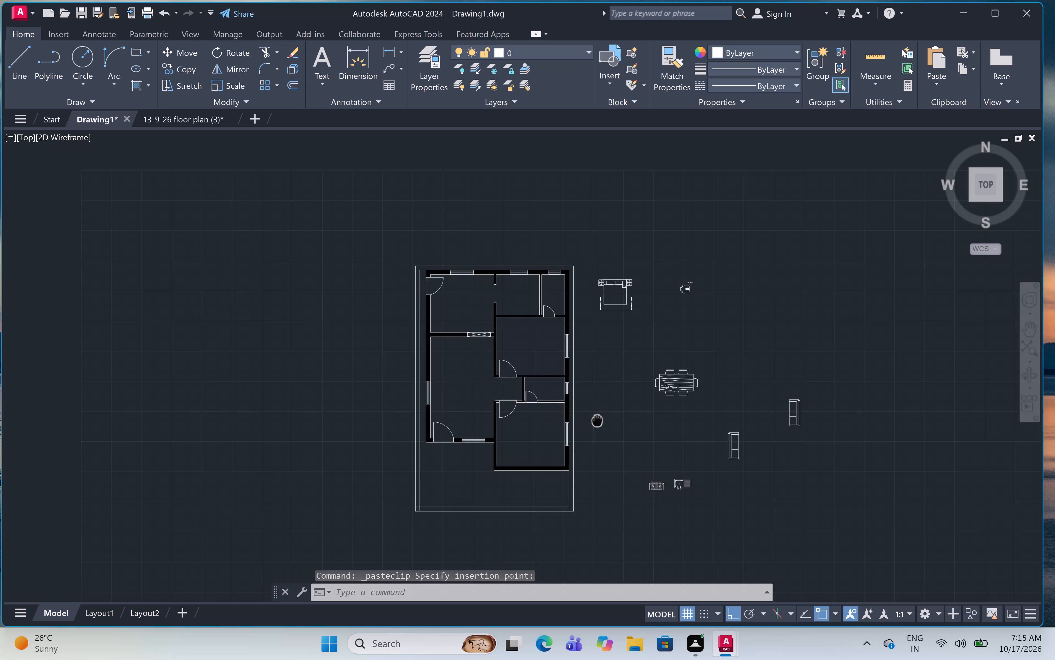
{"action": "middle_click_drag", "start_coordinate": [598, 419], "coordinate": [599, 415]}
{"action": "scroll", "coordinate": [599, 411], "scroll_direction": "up", "scroll_amount": 2}
{"action": "middle_click_drag", "start_coordinate": [599, 410], "coordinate": [679, 477]}
{"action": "scroll", "coordinate": [689, 450], "scroll_direction": "down", "scroll_amount": 2}
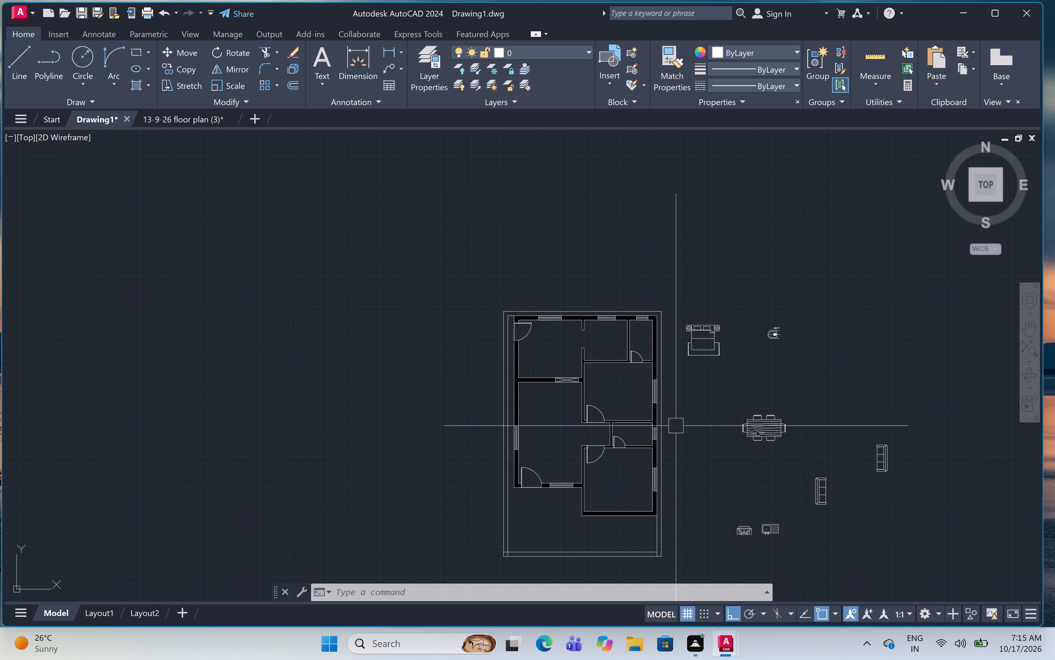
Copy the six-chair dining table from the pasted furniture into the middle of the top-left room with Ortho off.
{"action": "scroll", "coordinate": [749, 431], "scroll_direction": "up", "scroll_amount": 1}
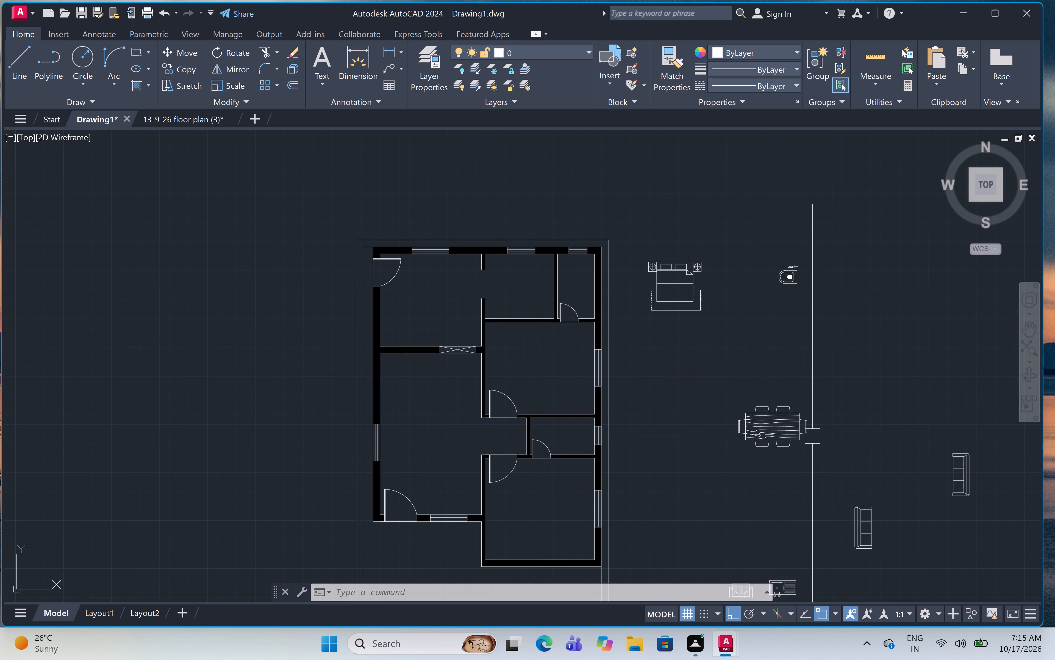
{"action": "left_click", "coordinate": [816, 383]}
{"action": "left_click", "coordinate": [669, 492]}
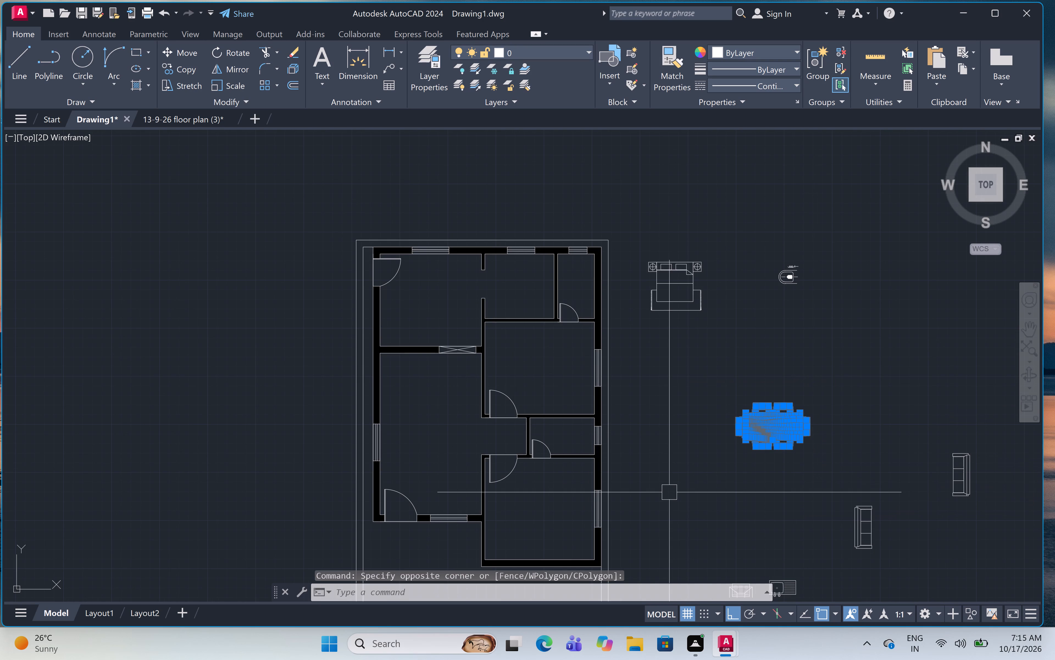
{"action": "key", "text": "c"}
{"action": "type", "text": "o"}
{"action": "key", "text": "space"}
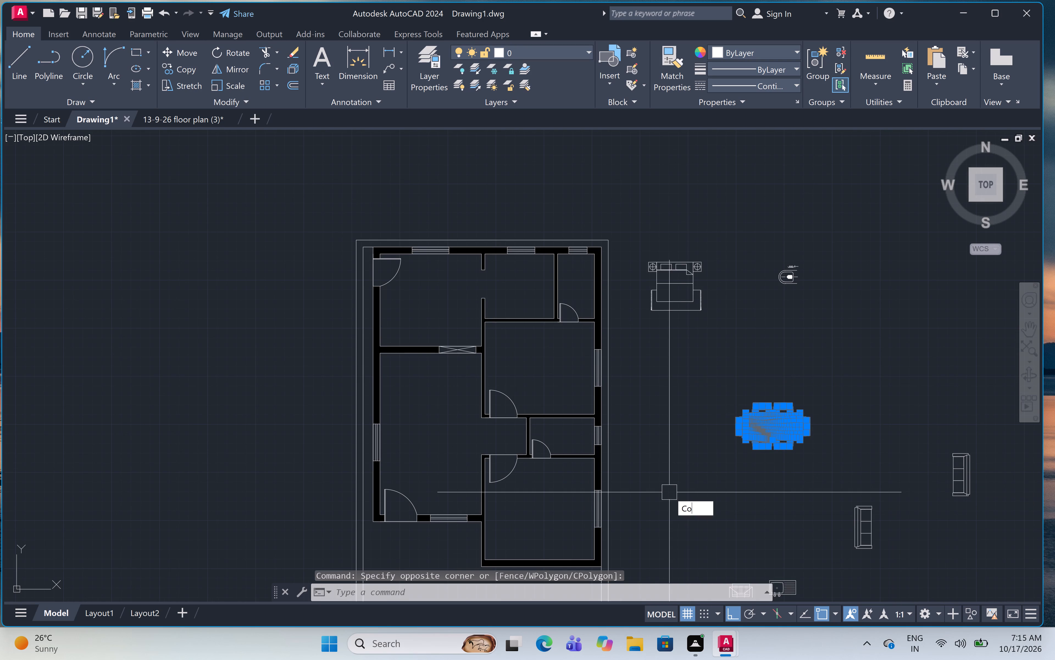
{"action": "left_click", "coordinate": [784, 450]}
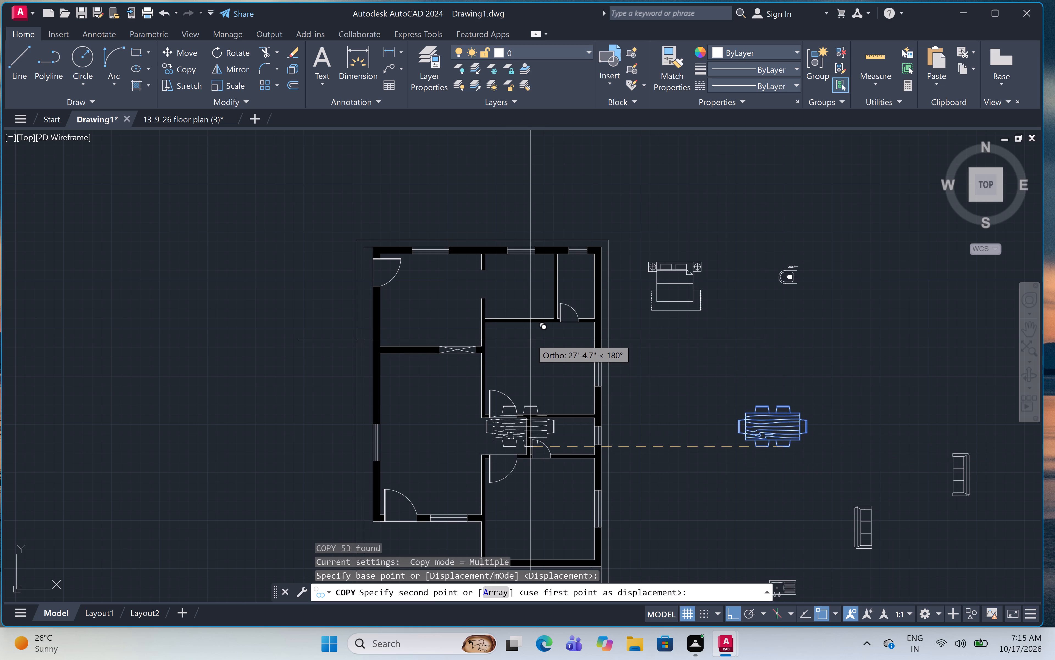
{"action": "key", "text": "F8"}
{"action": "scroll", "coordinate": [473, 285], "scroll_direction": "up", "scroll_amount": 3}
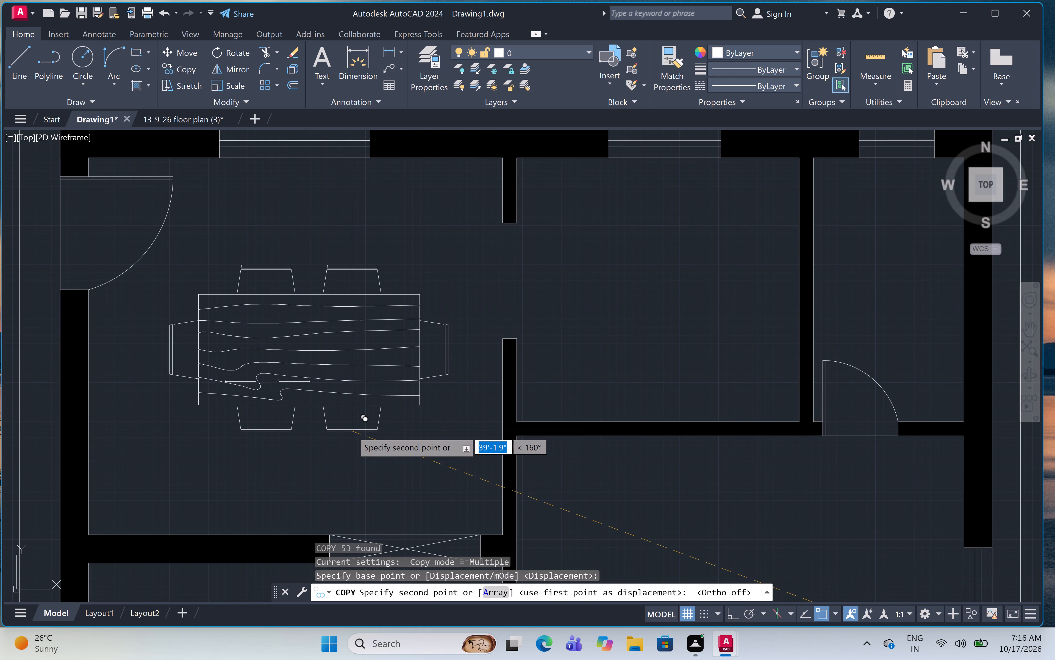
{"action": "left_click", "coordinate": [351, 431]}
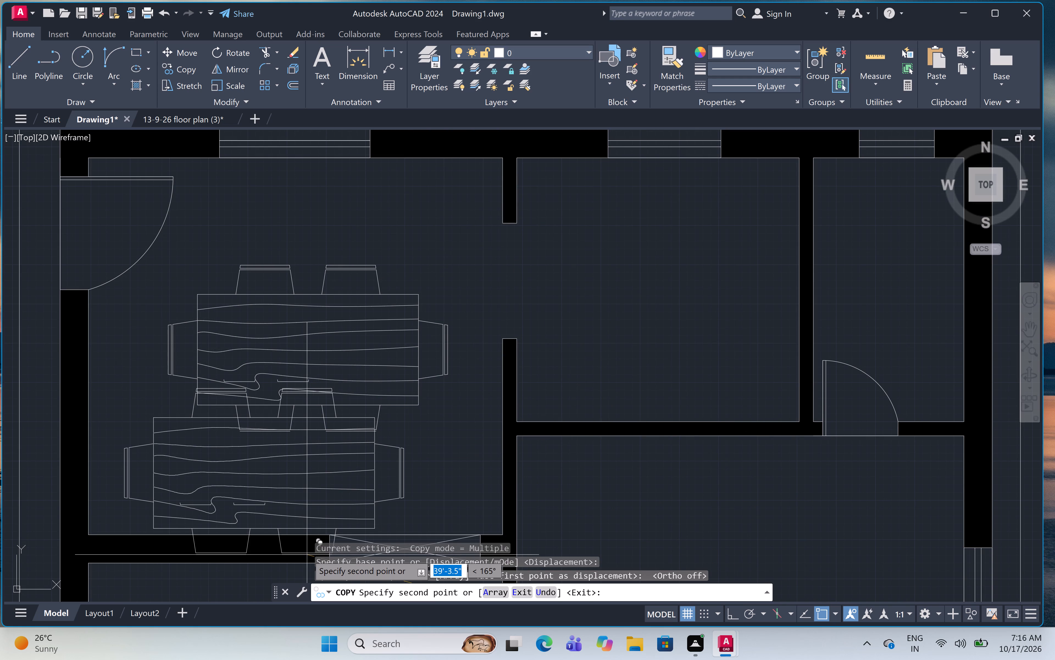
{"action": "key", "text": "Escape"}
With Ortho on, draw a horizontal line across the top-middle room from the short wall stub's lower corner to the opposite partition.
{"action": "scroll", "coordinate": [312, 564], "scroll_direction": "down", "scroll_amount": 3}
{"action": "middle_click_drag", "start_coordinate": [412, 501], "coordinate": [506, 384]}
{"action": "scroll", "coordinate": [472, 352], "scroll_direction": "up", "scroll_amount": 4}
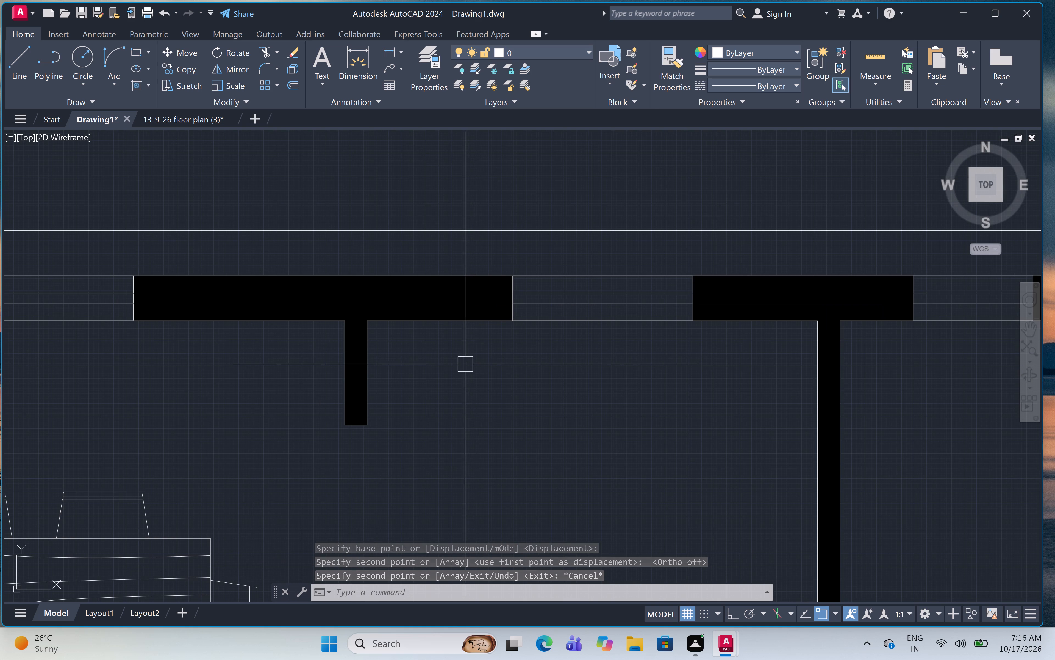
{"action": "type", "text": "l"}
{"action": "key", "text": "space"}
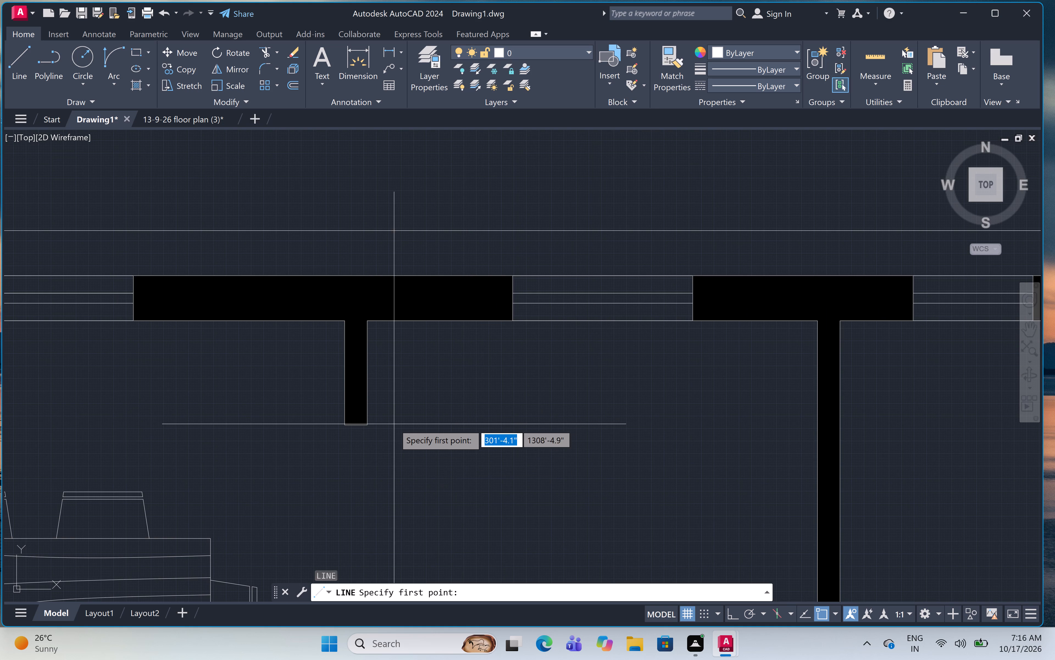
{"action": "left_click", "coordinate": [365, 422]}
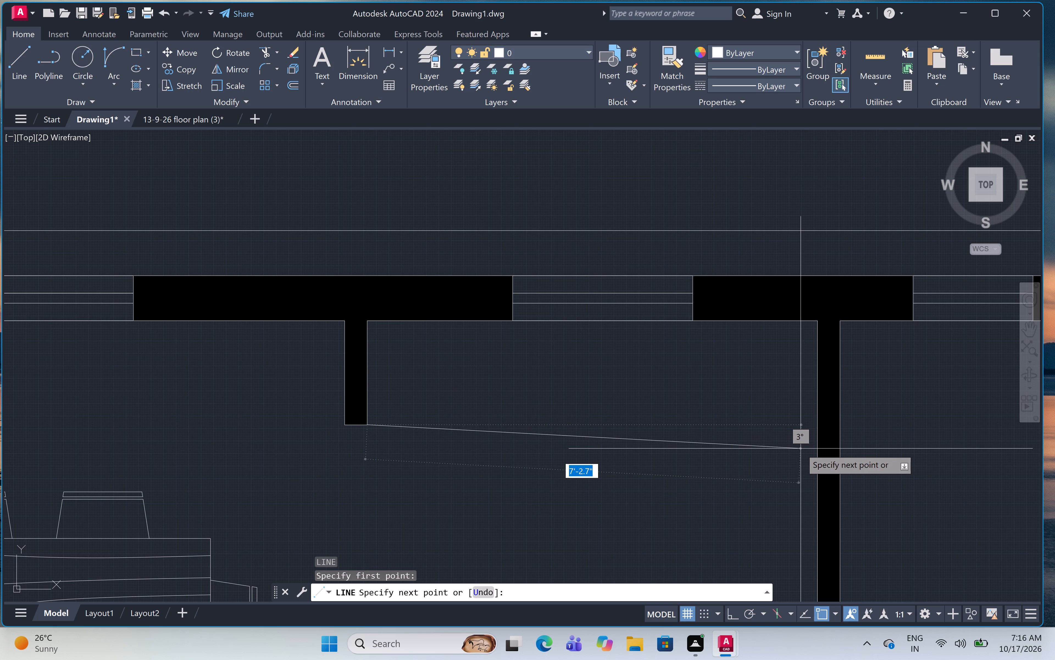
{"action": "key", "text": "F8"}
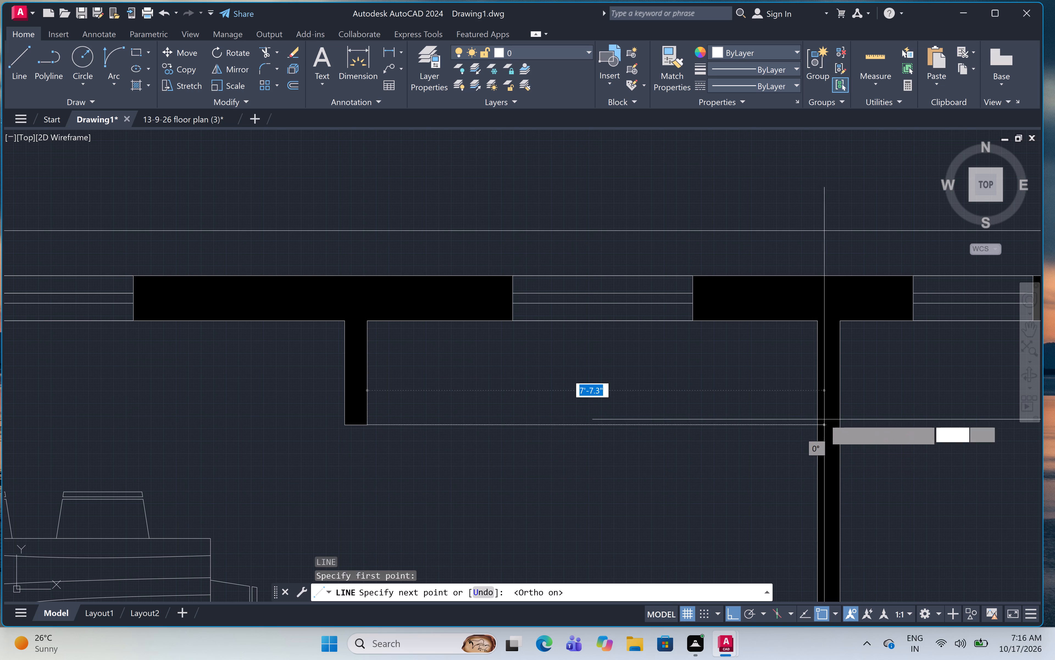
{"action": "left_click", "coordinate": [816, 424]}
{"action": "key", "text": "Escape"}
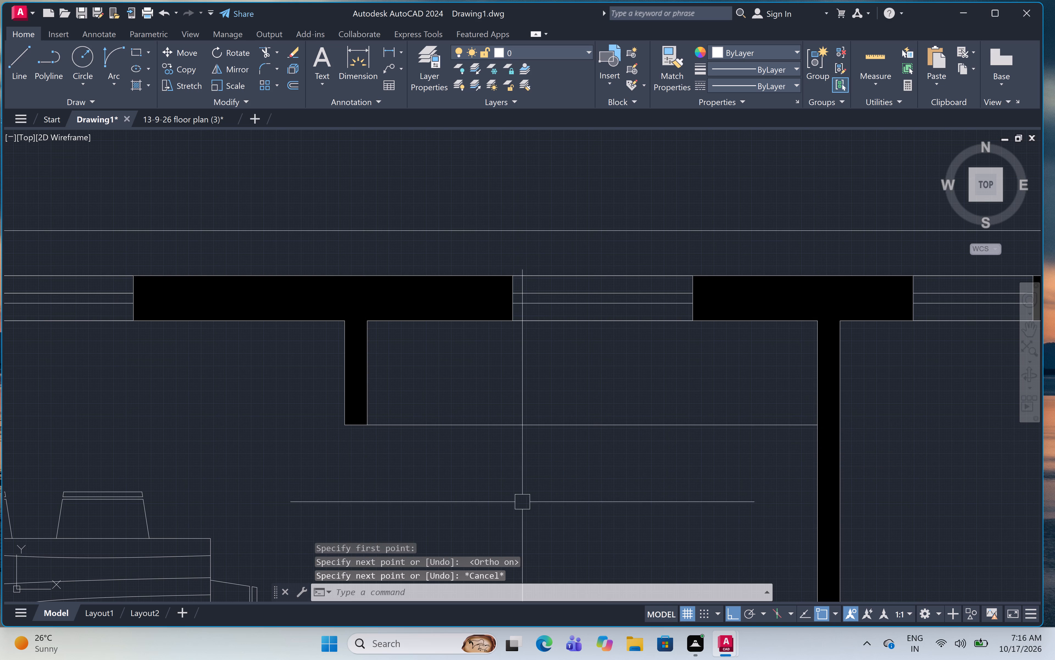
Draw three lines extending the short wall stub in the top-middle room downward by about 2.3" at its full width.
{"action": "scroll", "coordinate": [308, 420], "scroll_direction": "up", "scroll_amount": 1}
{"action": "type", "text": "l"}
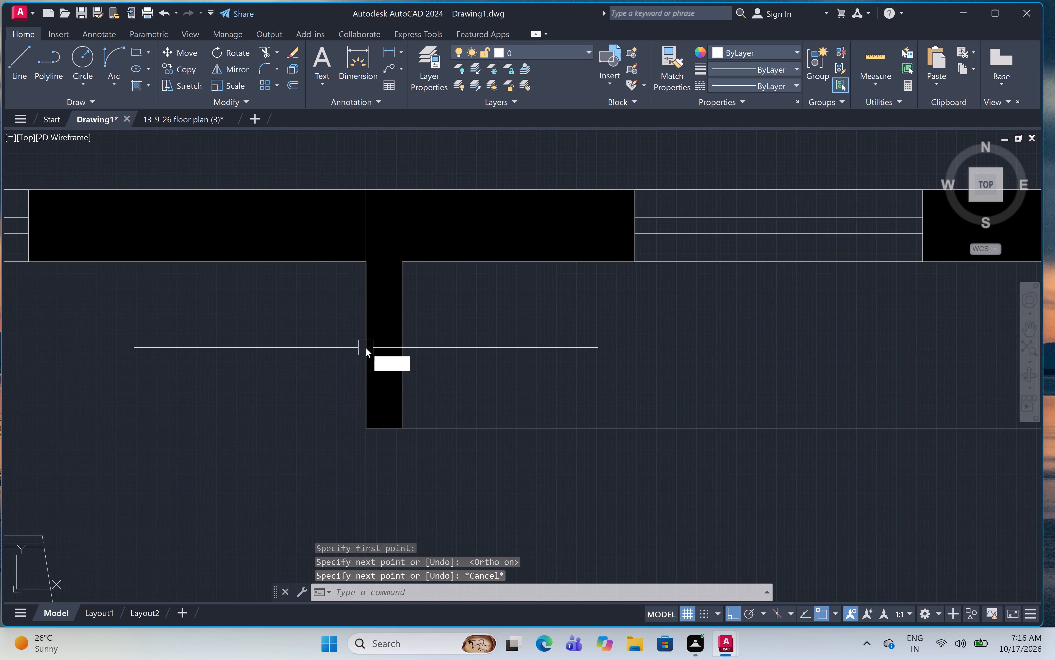
{"action": "key", "text": "space"}
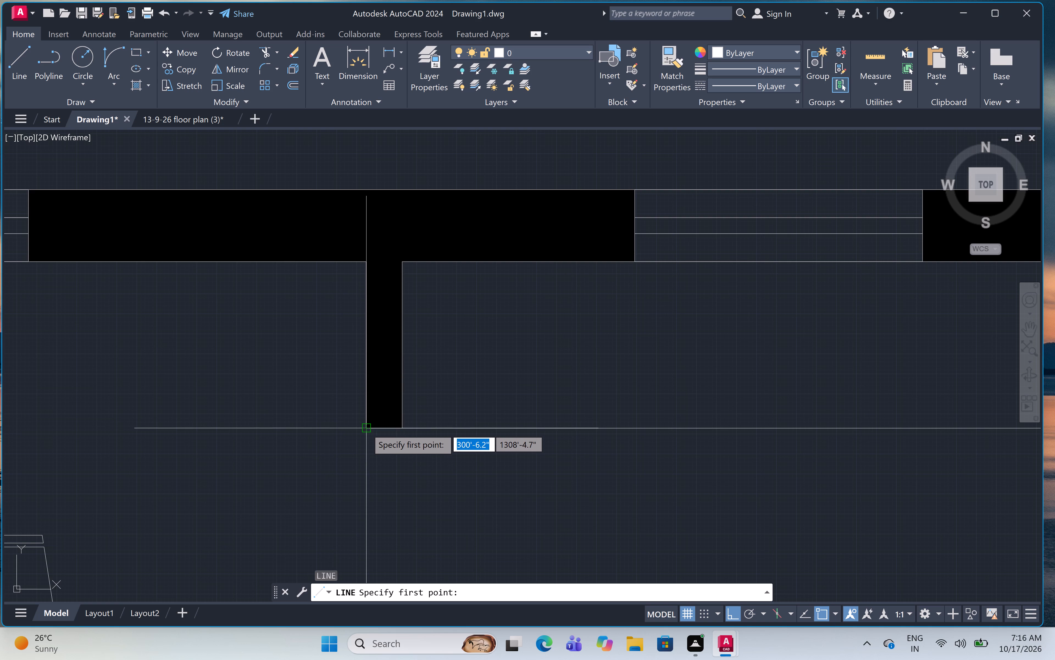
{"action": "left_click", "coordinate": [366, 429]}
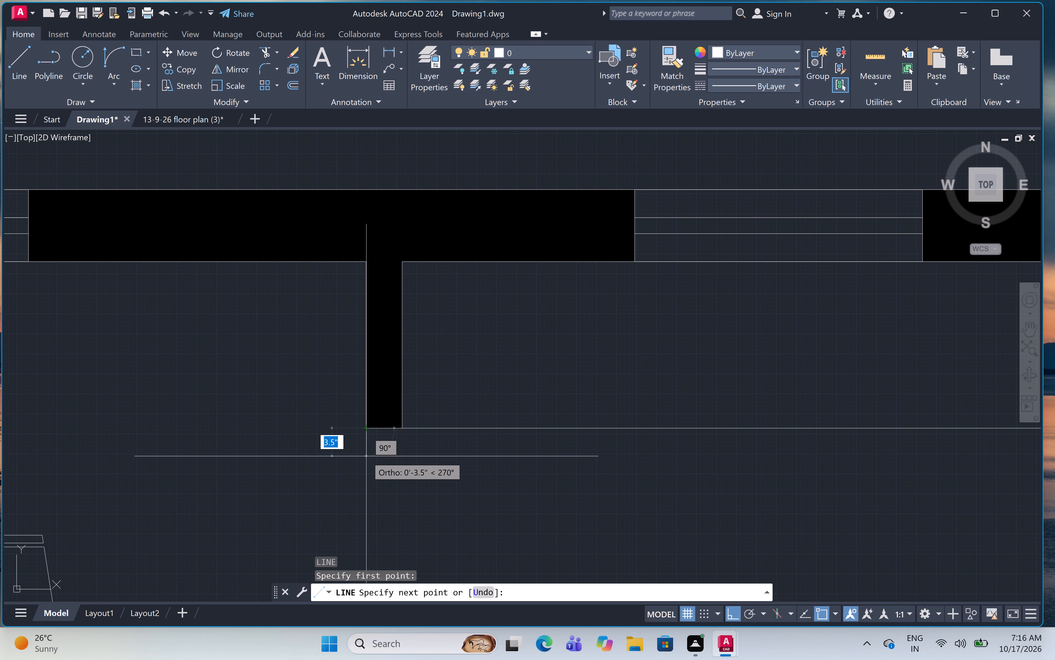
{"action": "left_click", "coordinate": [370, 446]}
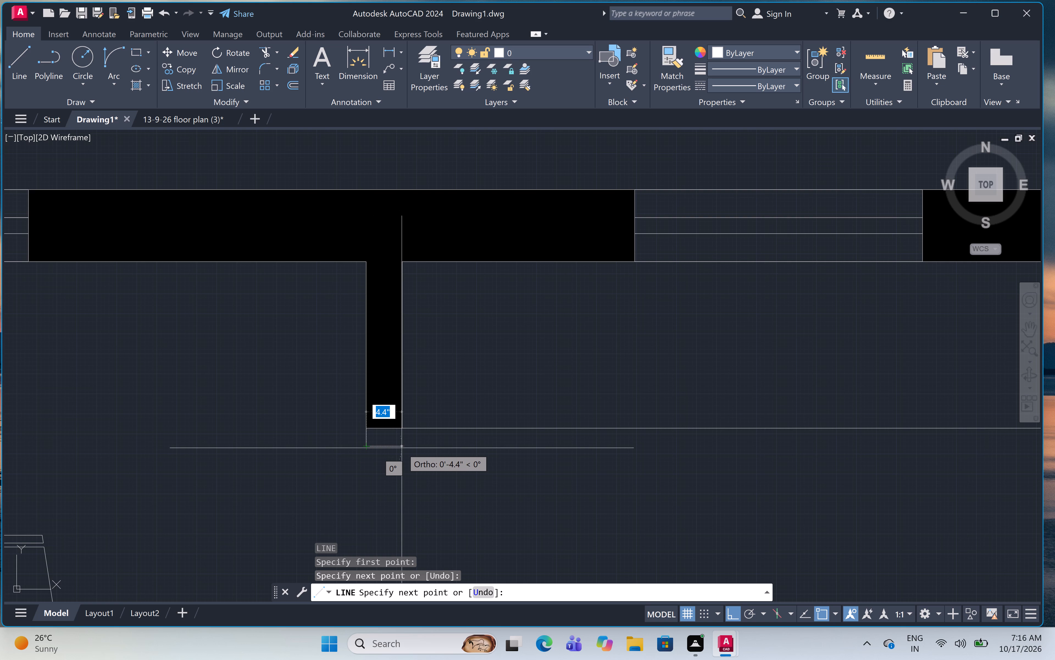
{"action": "left_click", "coordinate": [402, 449]}
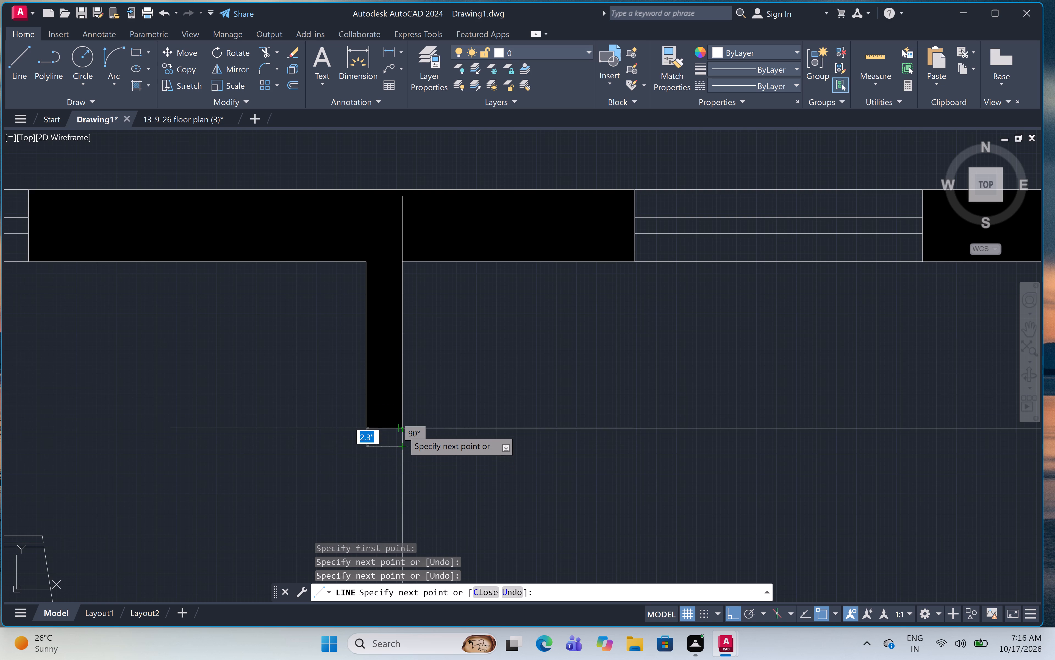
{"action": "left_click", "coordinate": [402, 430]}
{"action": "key", "text": "Escape"}
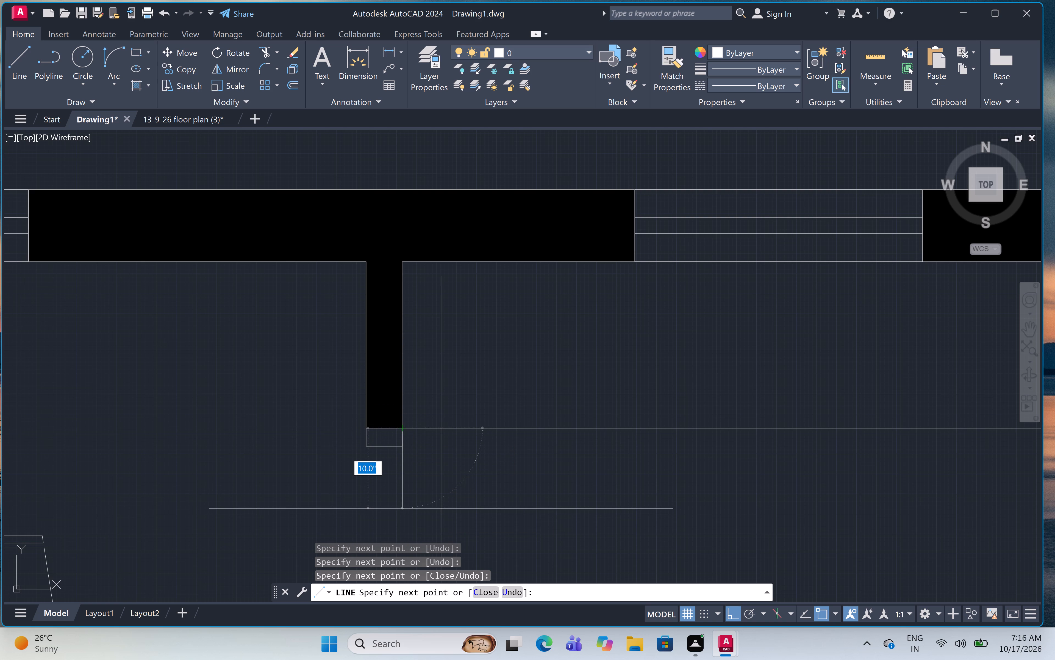
Trim away the stub's old end line and the existing solid fill of the T-shaped wall.
{"action": "type", "text": "tr"}
{"action": "key", "text": "space"}
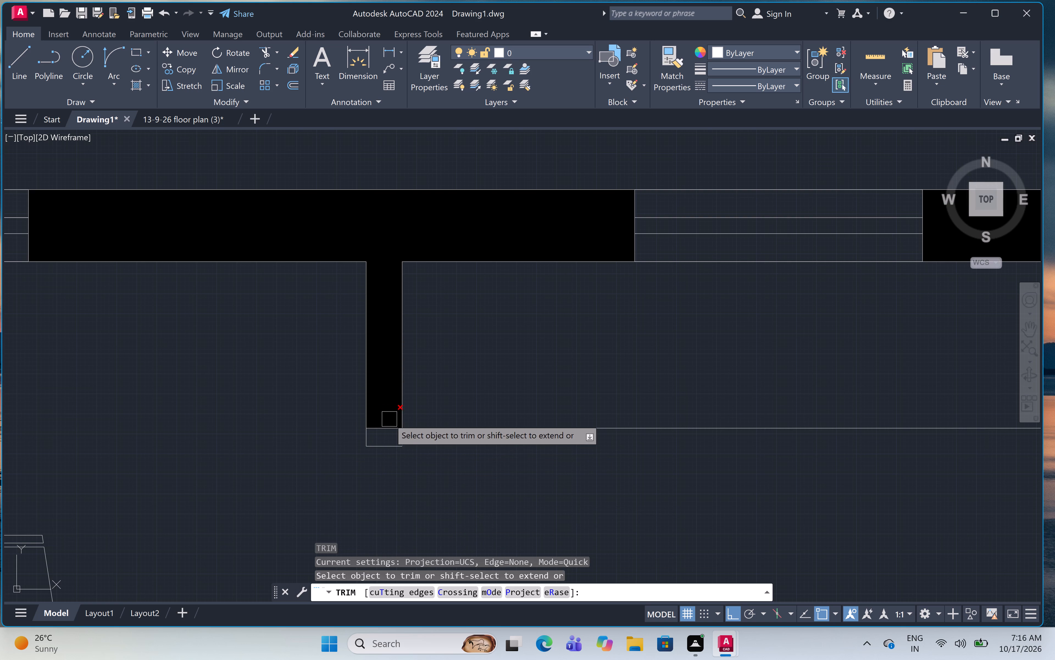
{"action": "left_click", "coordinate": [383, 429]}
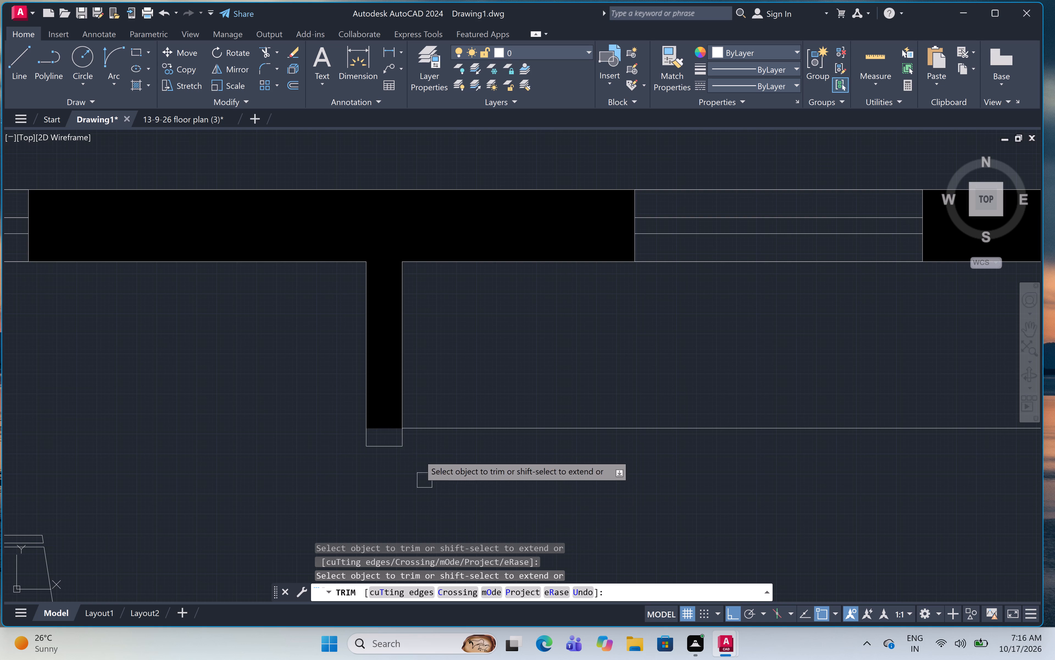
{"action": "left_click", "coordinate": [379, 421]}
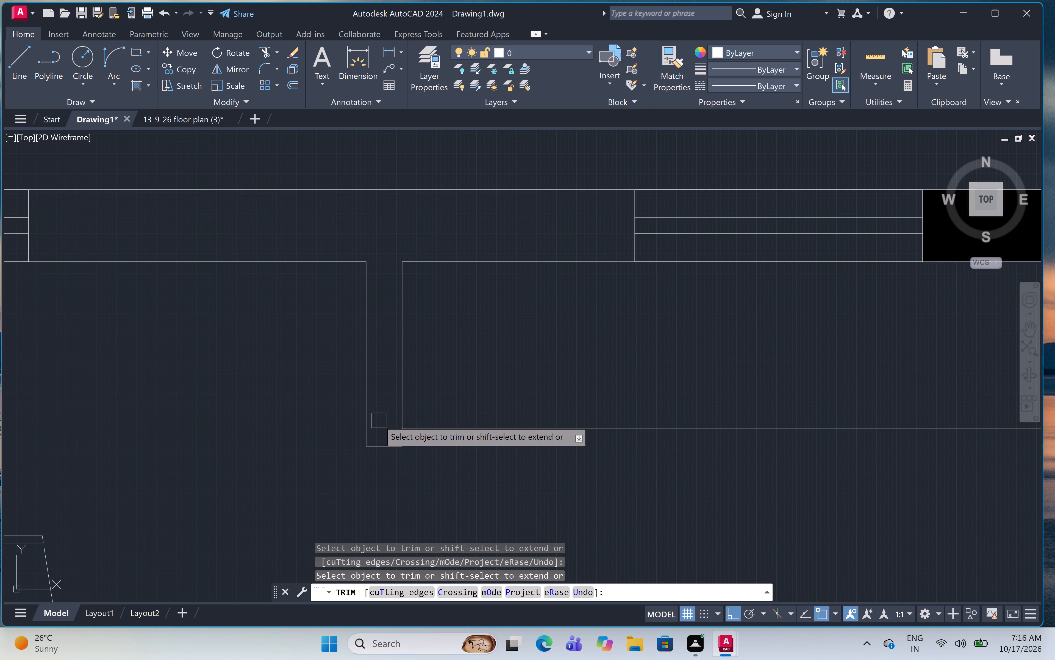
{"action": "key", "text": "Escape"}
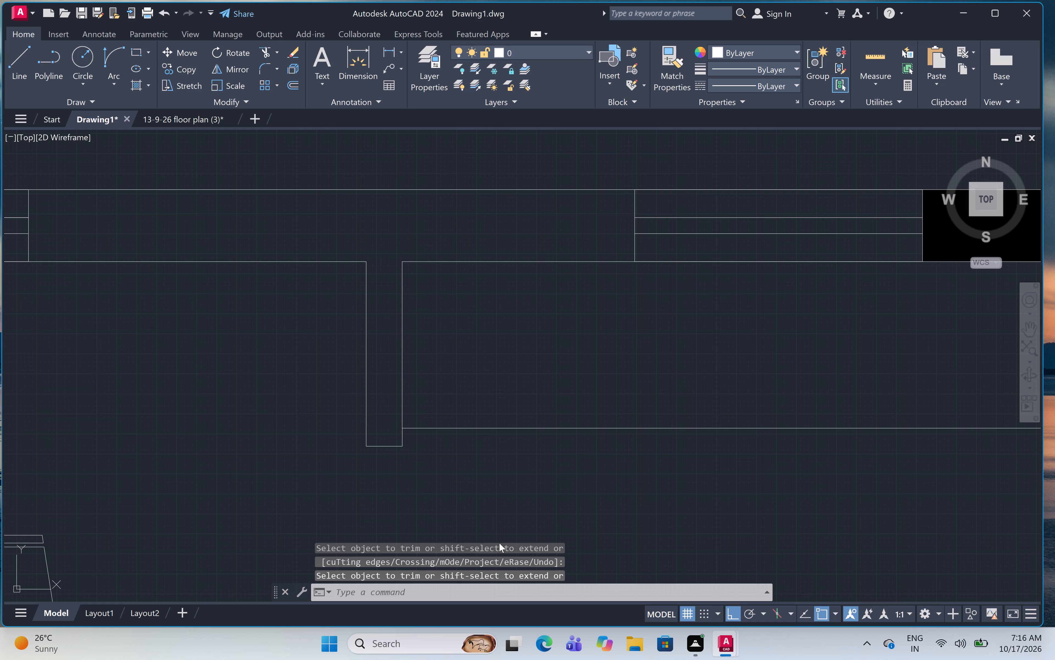
Hatch the T-shaped wall including its lengthened stub with the black Solid pattern.
{"action": "type", "text": "h"}
{"action": "key", "text": "space"}
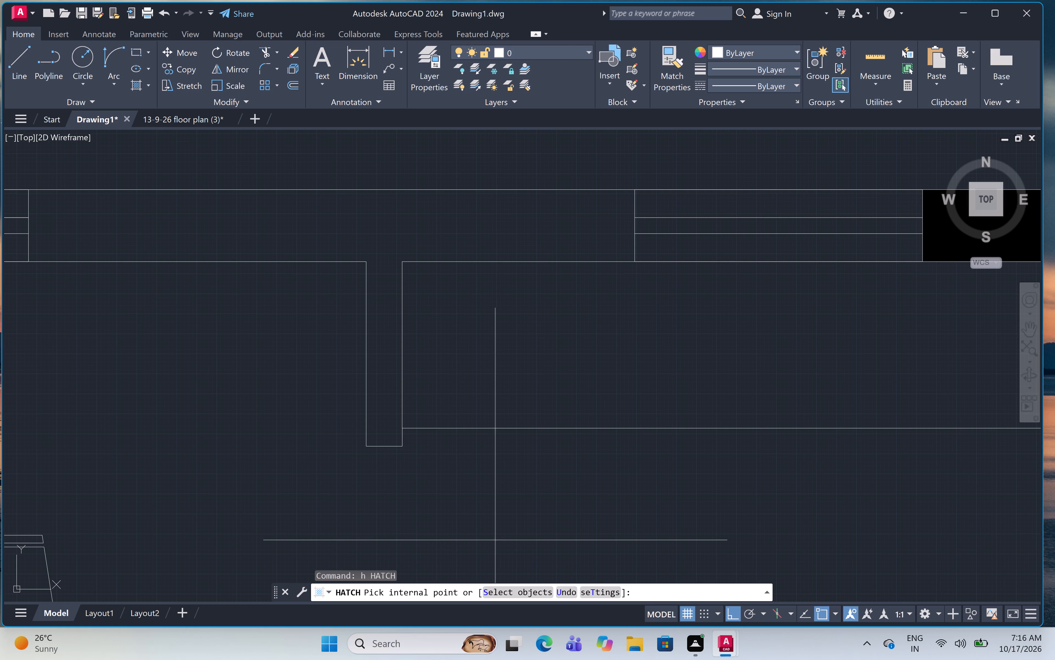
{"action": "left_click", "coordinate": [385, 376]}
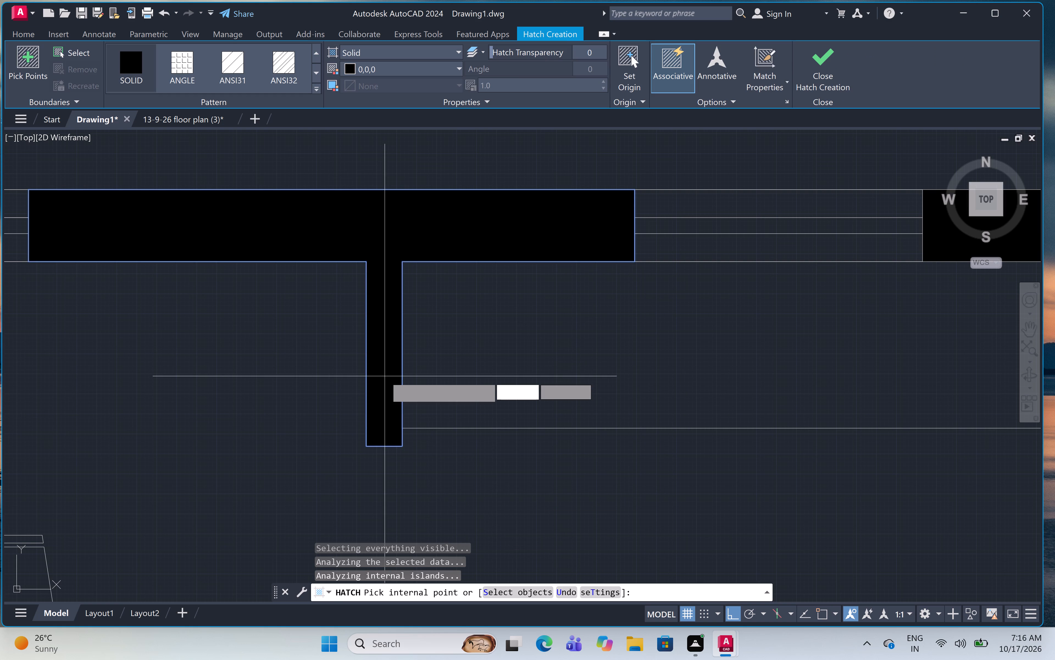
{"action": "key", "text": "Escape"}
{"action": "key", "text": "Escape"}
{"action": "key", "text": "Escape"}
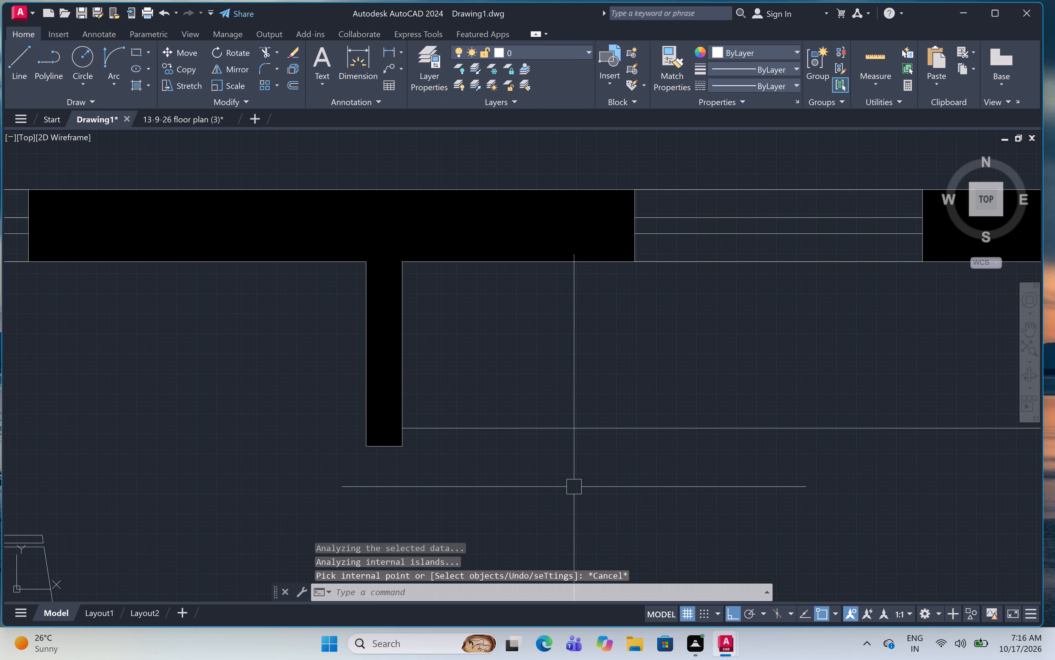
Rotate the pasted stove and kitchen sink east of the plan together by 180 degrees.
{"action": "scroll", "coordinate": [631, 397], "scroll_direction": "down", "scroll_amount": 3}
{"action": "middle_click_drag", "start_coordinate": [643, 453], "coordinate": [626, 364]}
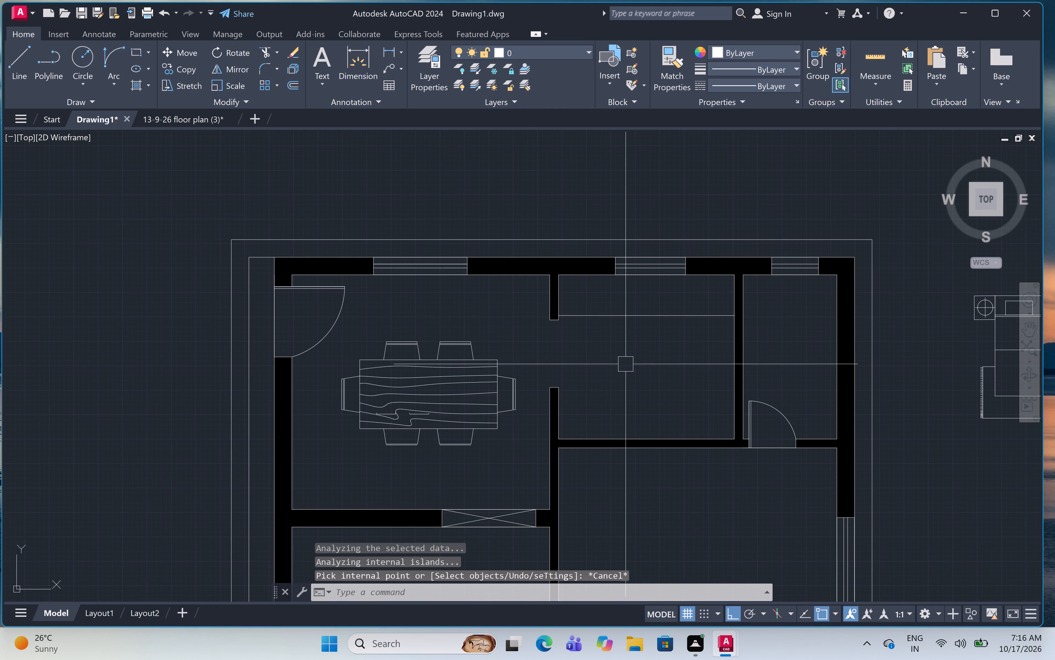
{"action": "scroll", "coordinate": [622, 371], "scroll_direction": "down", "scroll_amount": 4}
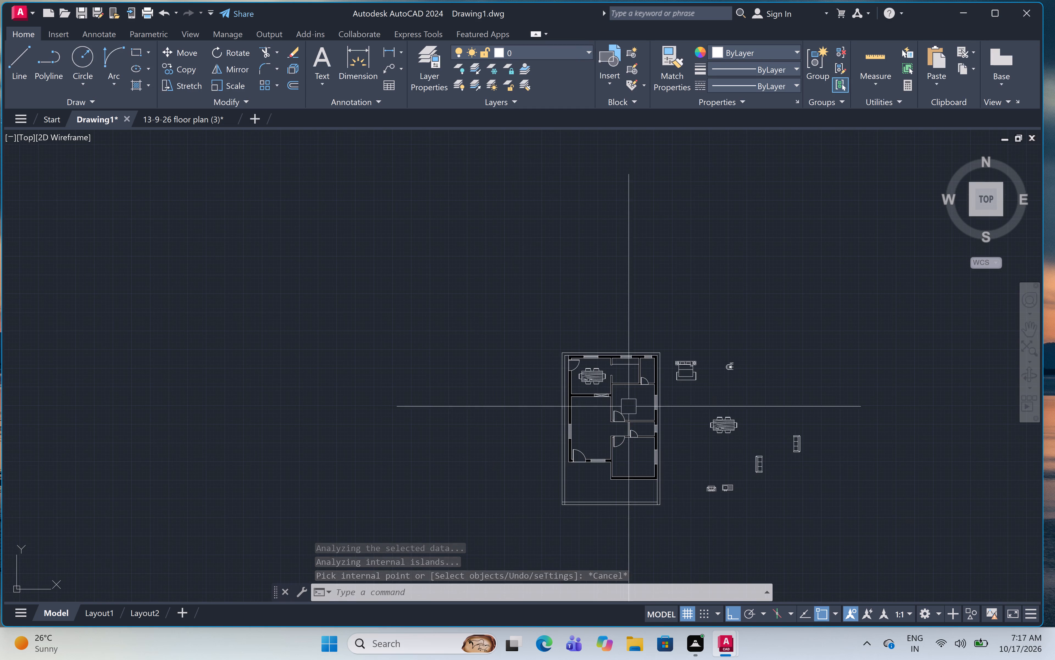
{"action": "scroll", "coordinate": [708, 502], "scroll_direction": "up", "scroll_amount": 2}
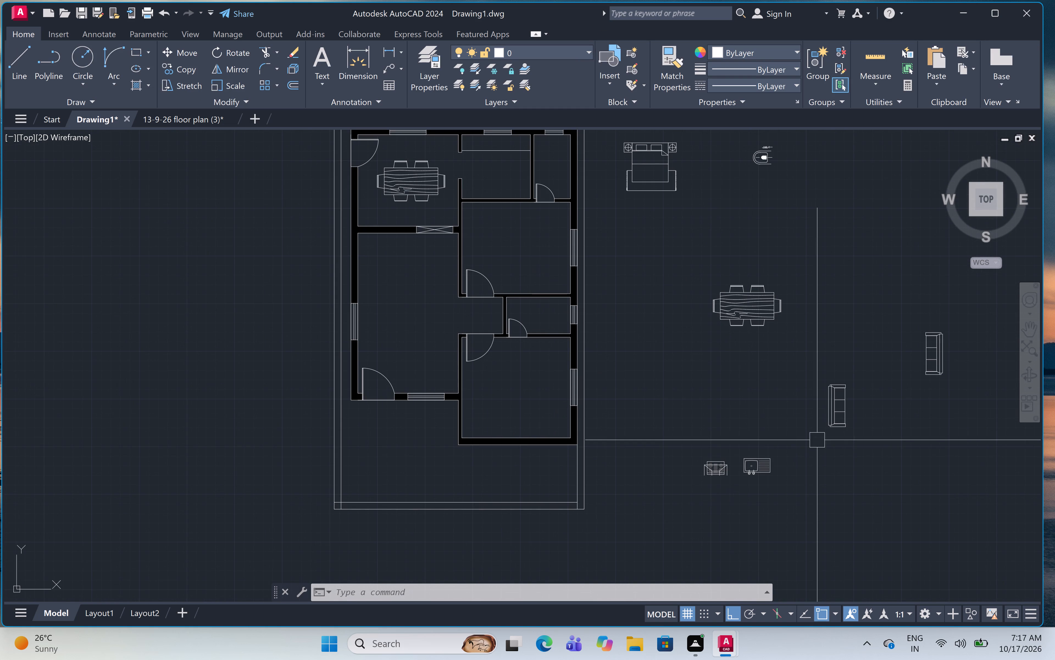
{"action": "left_click", "coordinate": [801, 438]}
{"action": "left_click", "coordinate": [691, 502]}
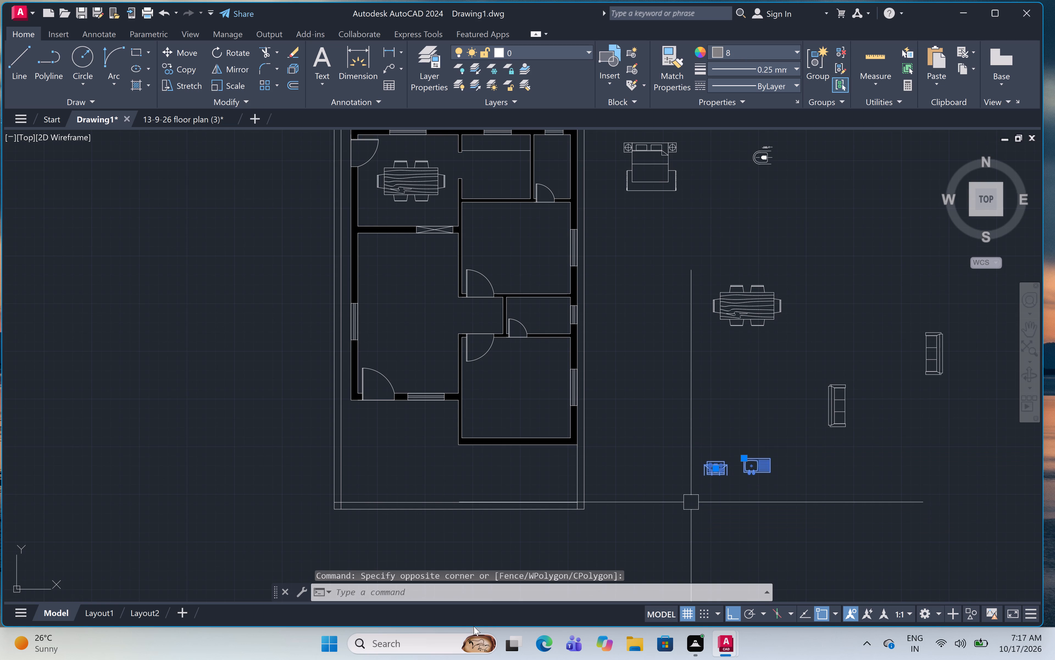
{"action": "left_click", "coordinate": [230, 55]}
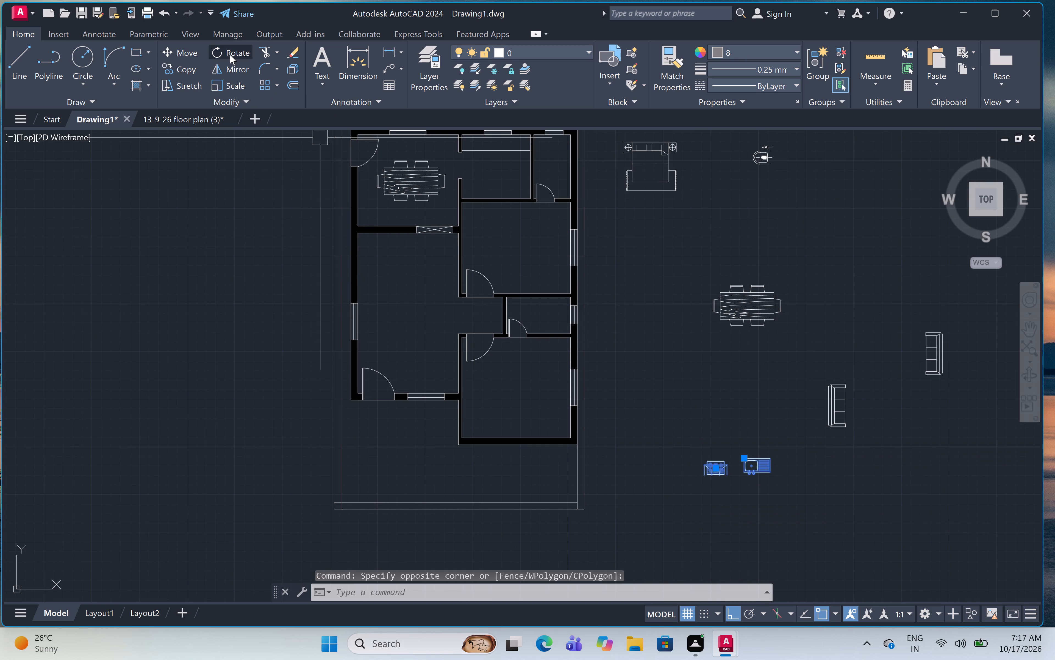
{"action": "left_click", "coordinate": [772, 466]}
{"action": "left_click", "coordinate": [598, 494]}
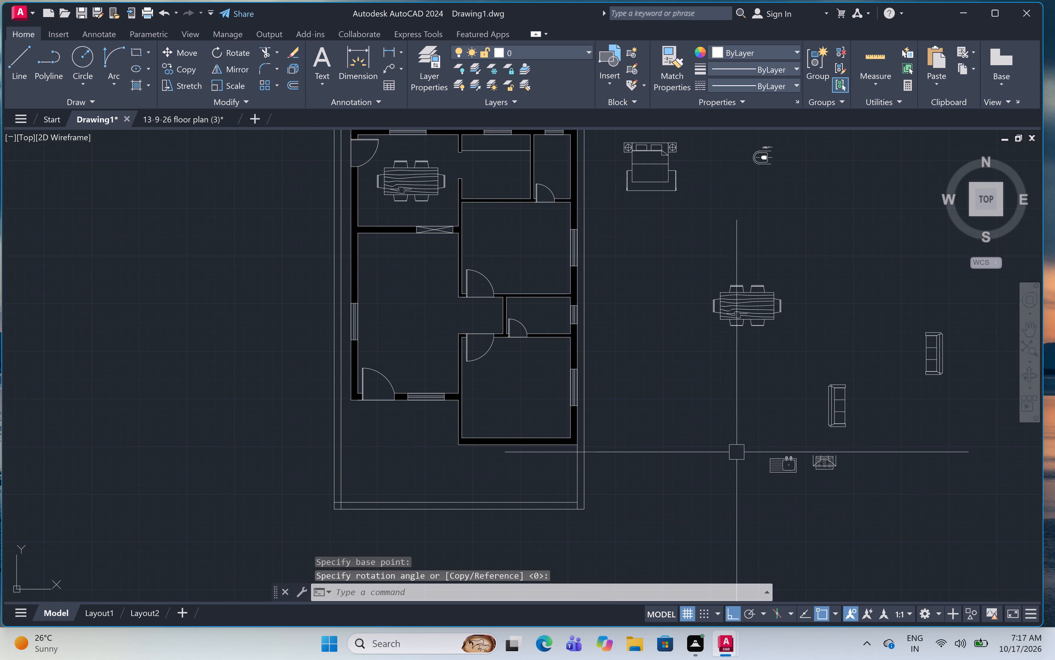
Copy the rotated sink and stove into the top-middle room along its upper wall, with Ortho off.
{"action": "left_click", "coordinate": [846, 442]}
{"action": "left_click", "coordinate": [717, 498]}
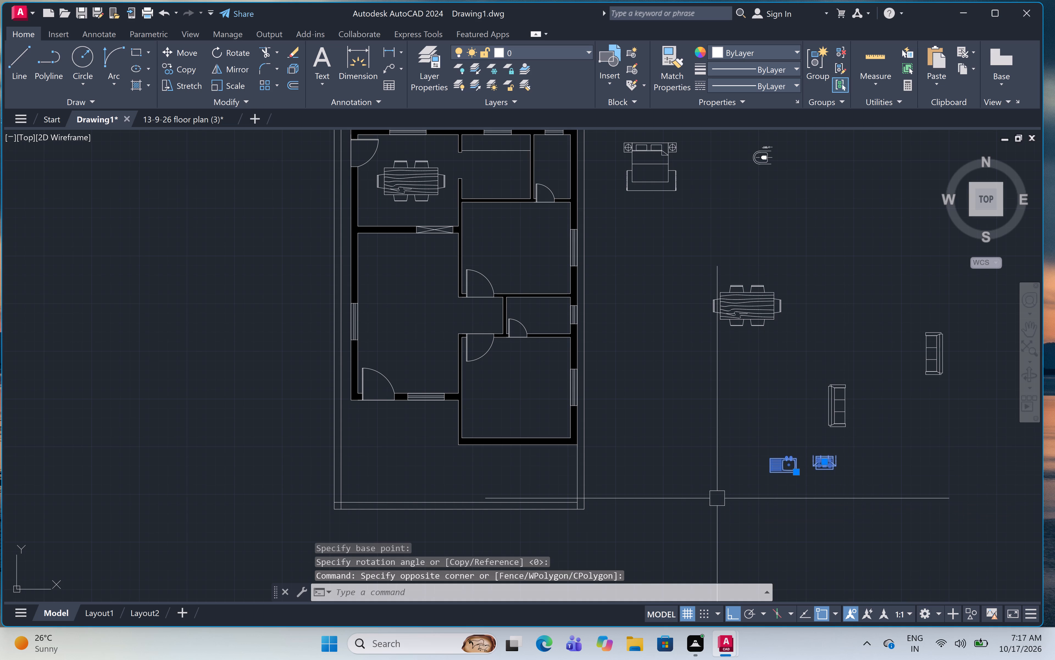
{"action": "key", "text": "c"}
{"action": "key", "text": "o"}
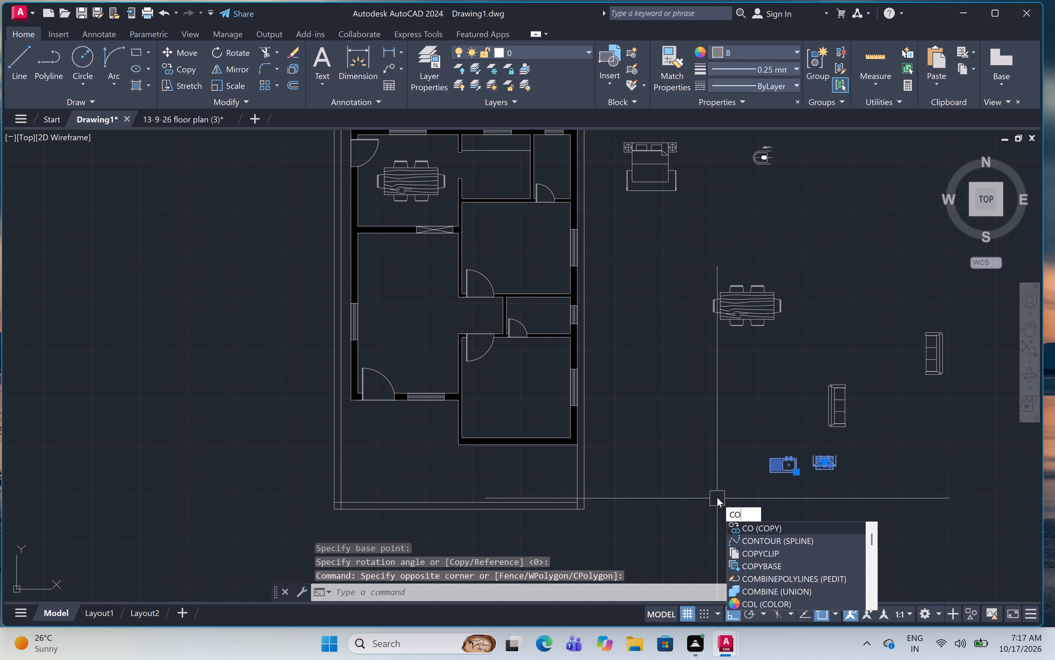
{"action": "key", "text": "space"}
{"action": "left_click", "coordinate": [783, 474]}
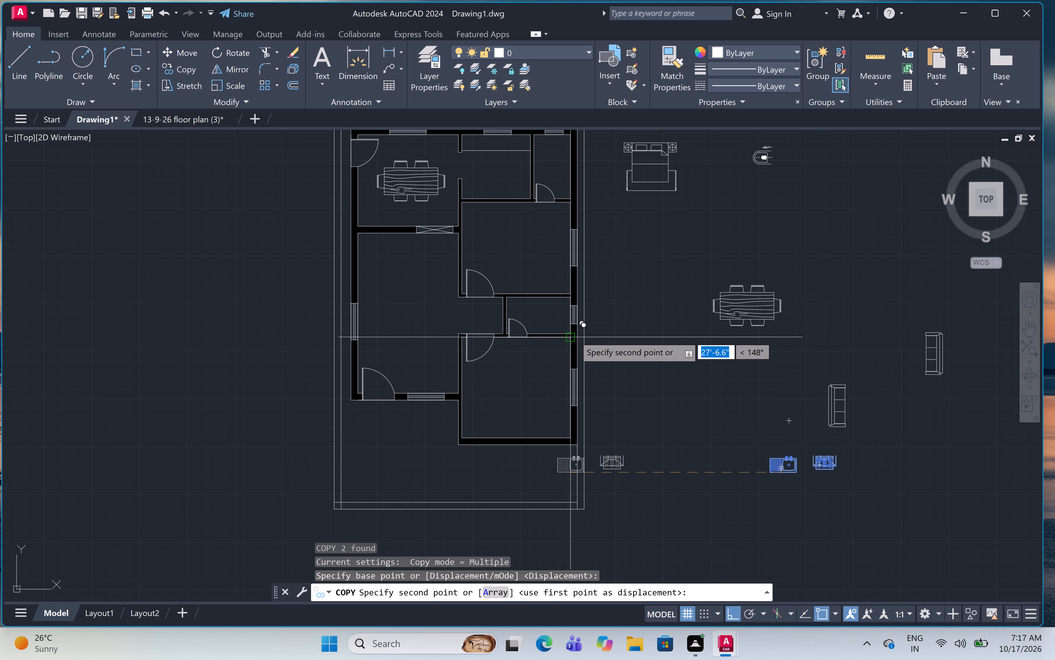
{"action": "key", "text": "F8"}
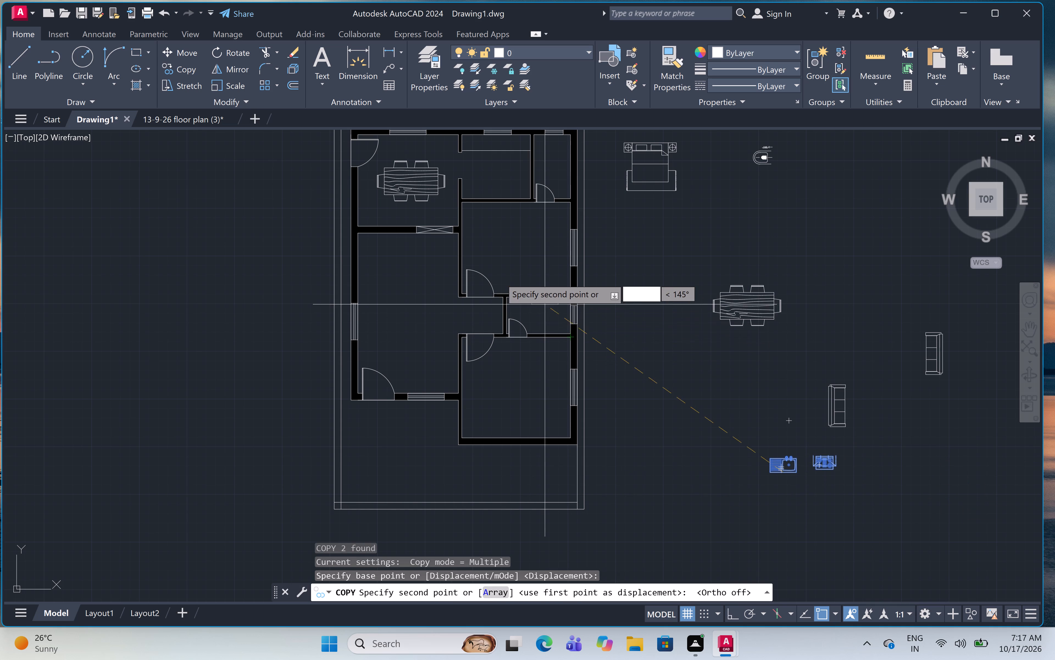
{"action": "middle_click_drag", "start_coordinate": [499, 269], "coordinate": [553, 508]}
{"action": "scroll", "coordinate": [522, 386], "scroll_direction": "up", "scroll_amount": 2}
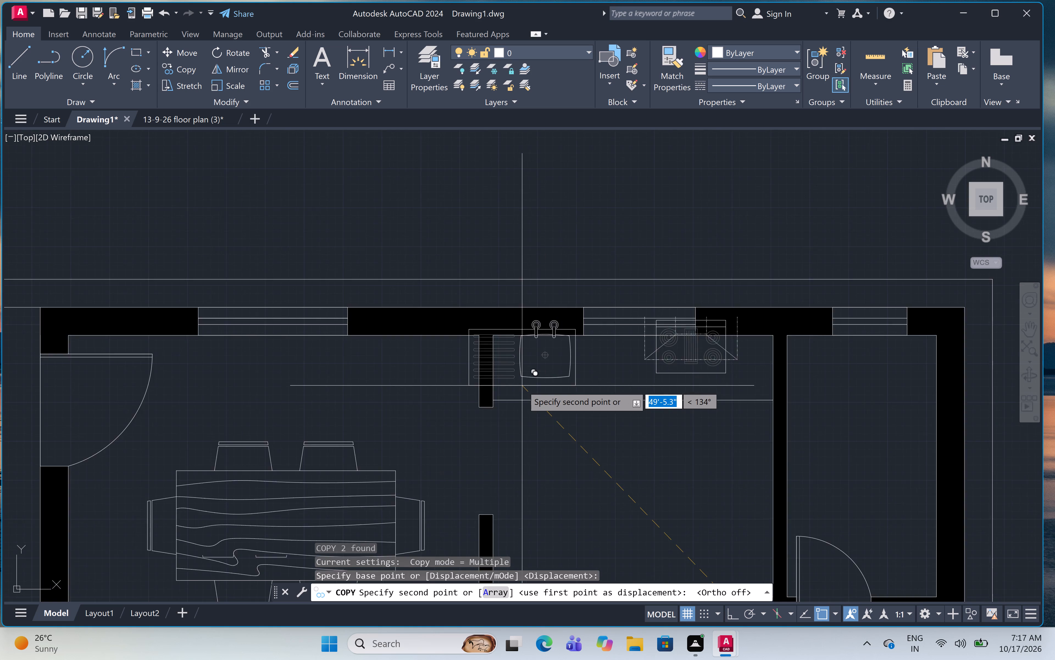
{"action": "scroll", "coordinate": [522, 386], "scroll_direction": "up", "scroll_amount": 2}
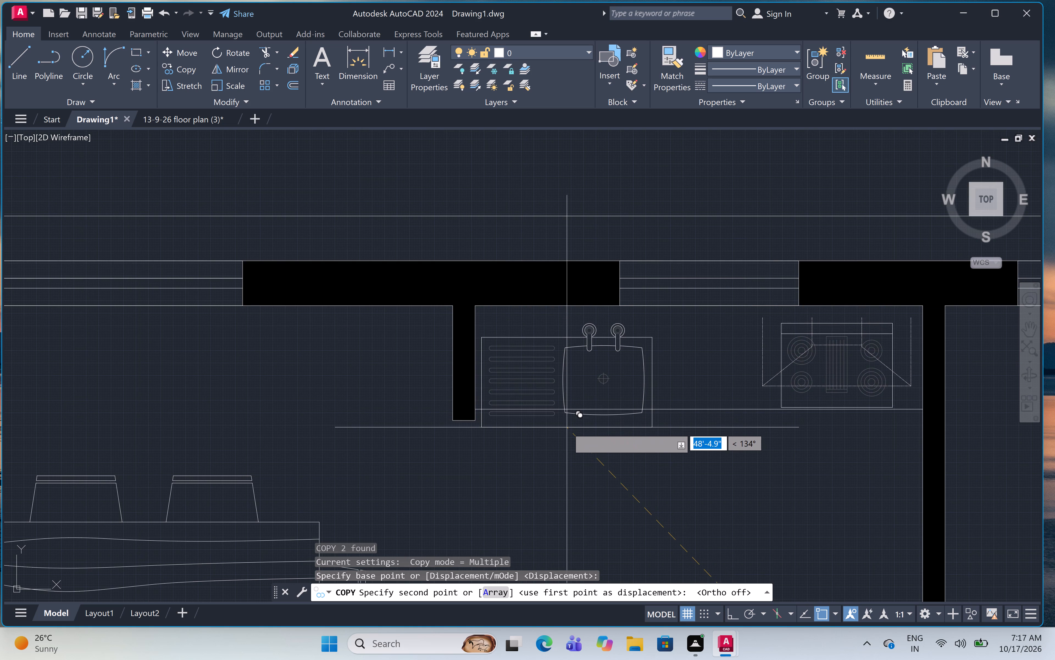
{"action": "left_click", "coordinate": [569, 422]}
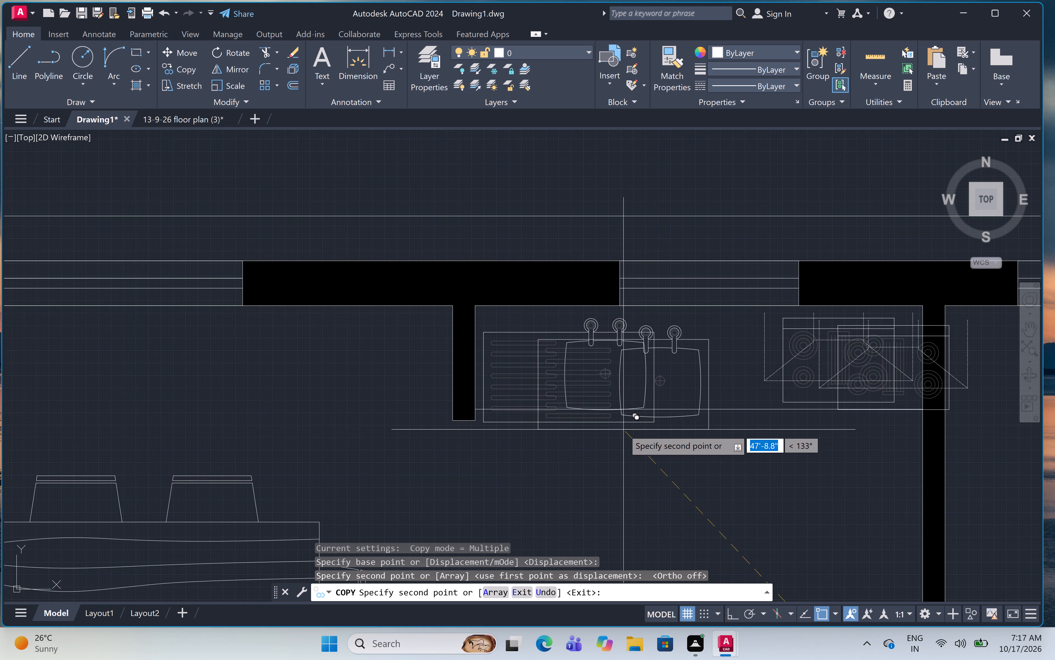
{"action": "key", "text": "Escape"}
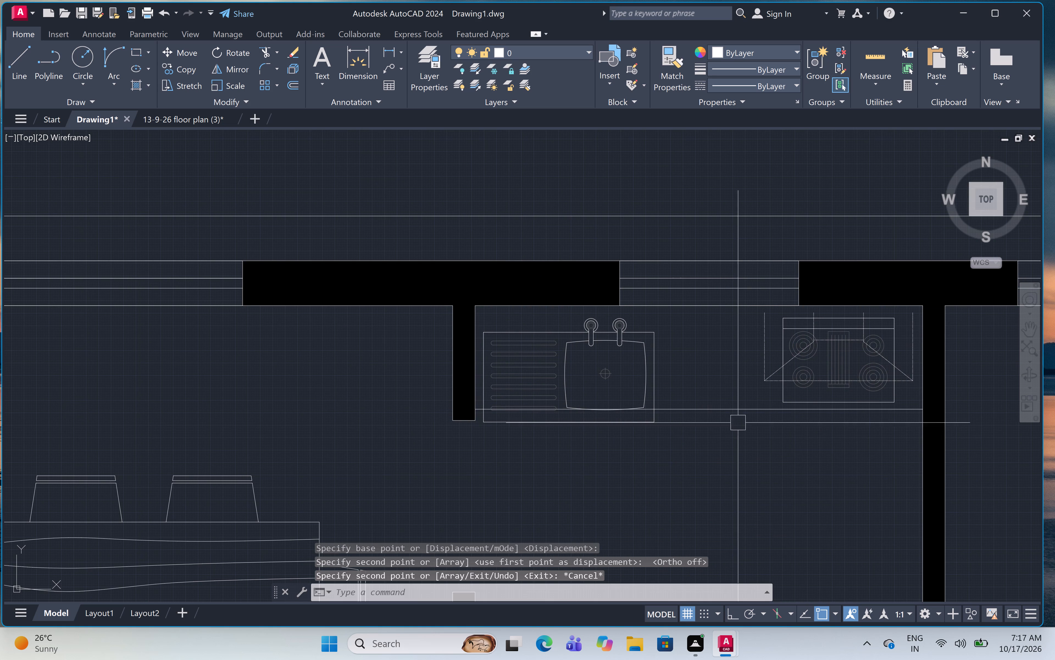
Scale the copied sink and stove together down by a factor of about 0.6 to fit within the counter strip.
{"action": "left_click", "coordinate": [726, 412]}
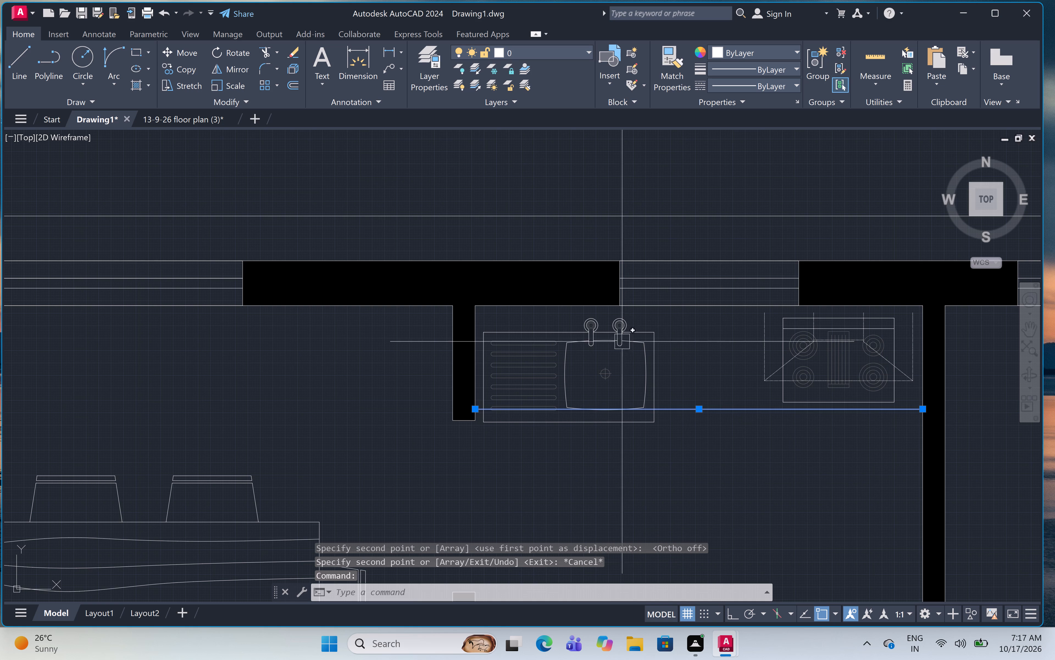
{"action": "key", "text": "Escape"}
{"action": "left_click", "coordinate": [630, 359]}
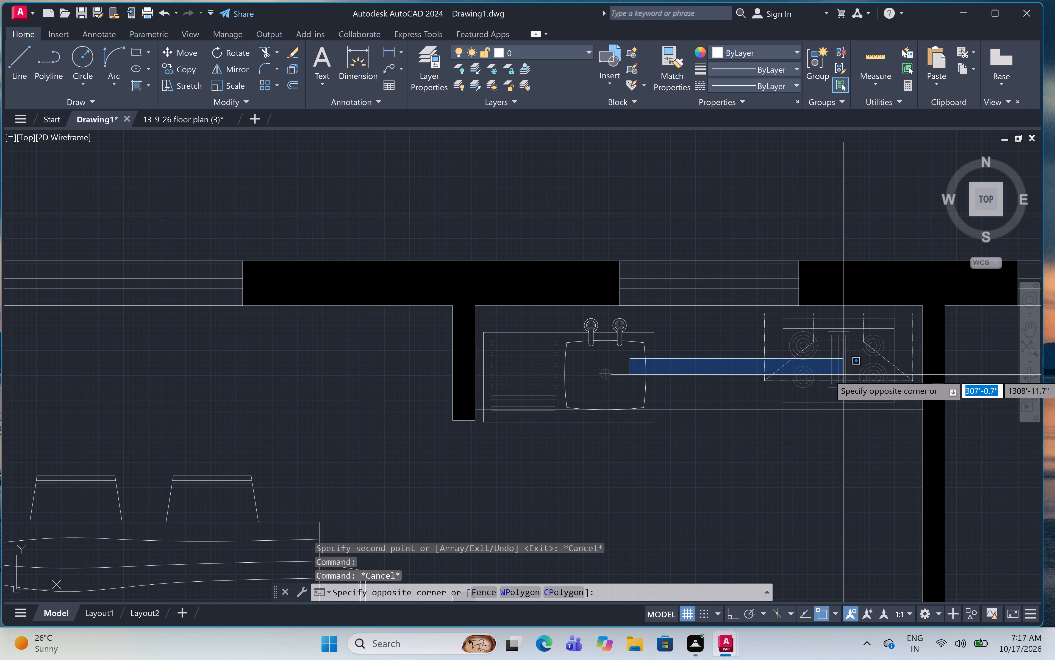
{"action": "left_click", "coordinate": [845, 375]}
{"action": "left_click", "coordinate": [843, 357]}
{"action": "left_click", "coordinate": [632, 391]}
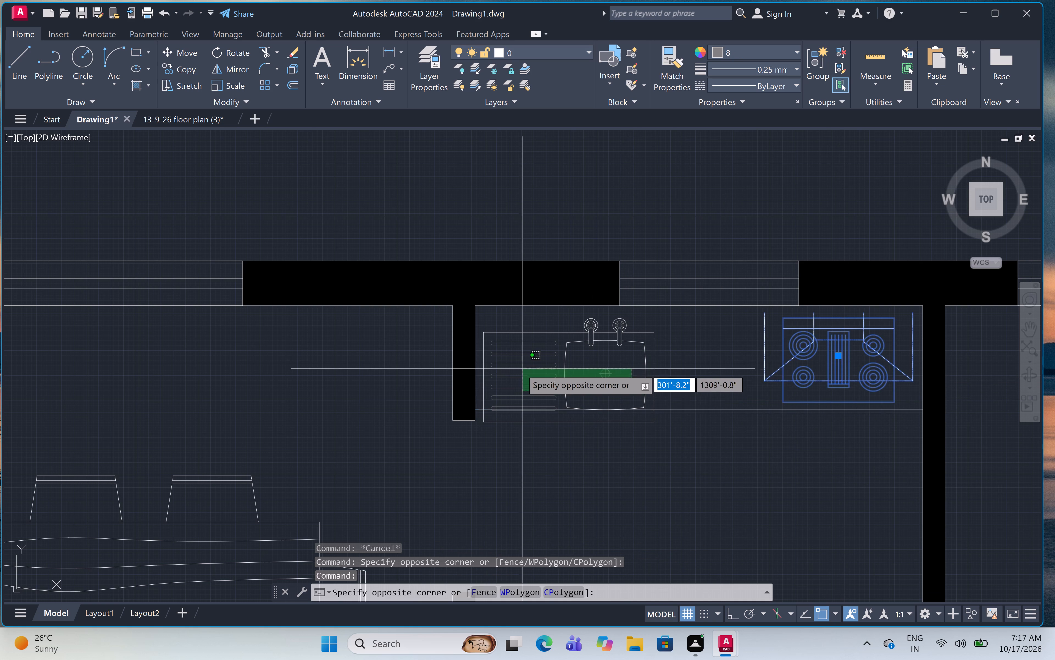
{"action": "left_click", "coordinate": [503, 380]}
{"action": "right_click", "coordinate": [648, 352]}
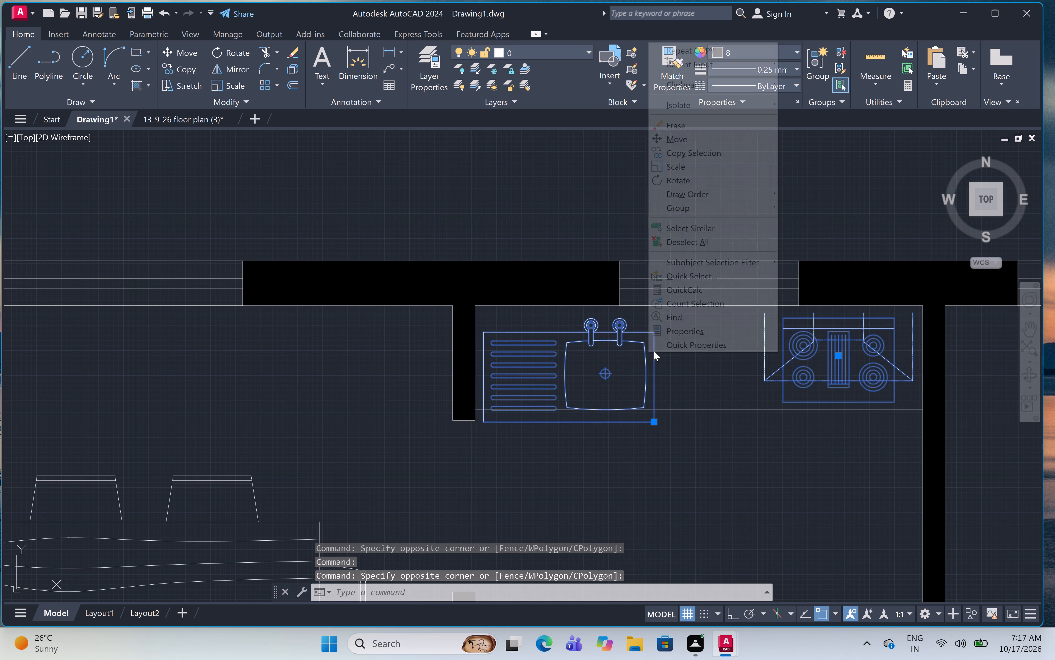
{"action": "left_click", "coordinate": [701, 166]}
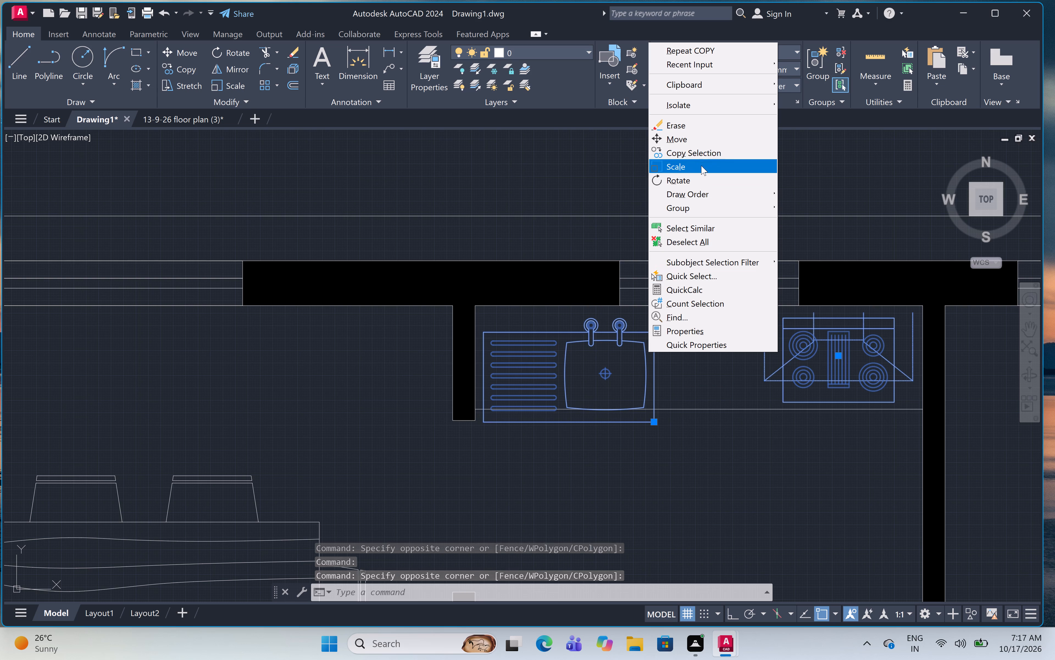
{"action": "left_click", "coordinate": [637, 351]}
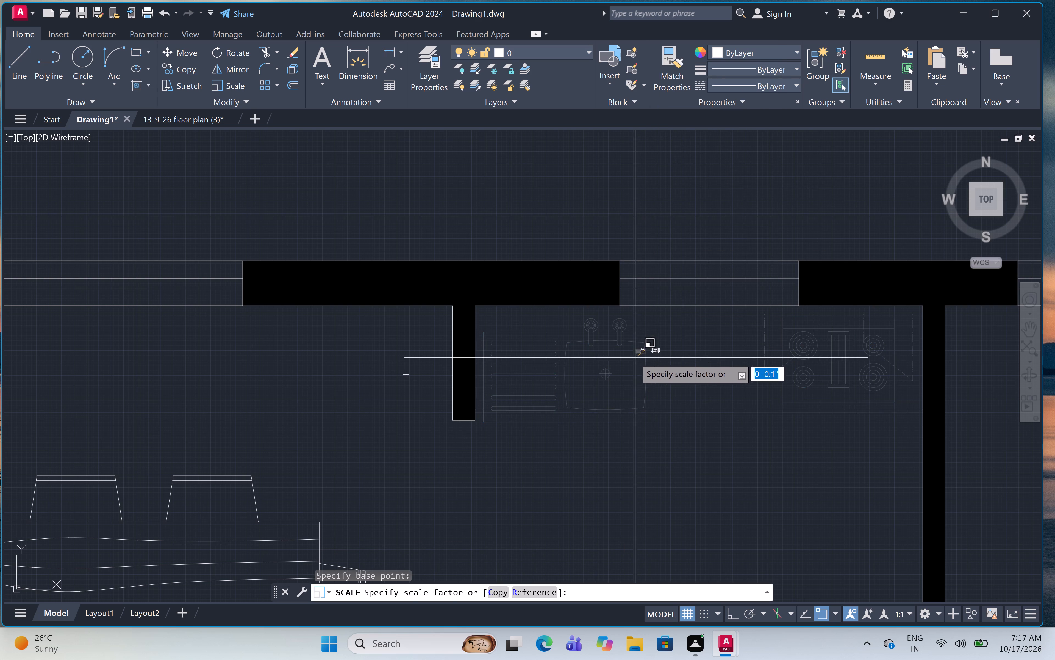
{"action": "left_click", "coordinate": [509, 351]}
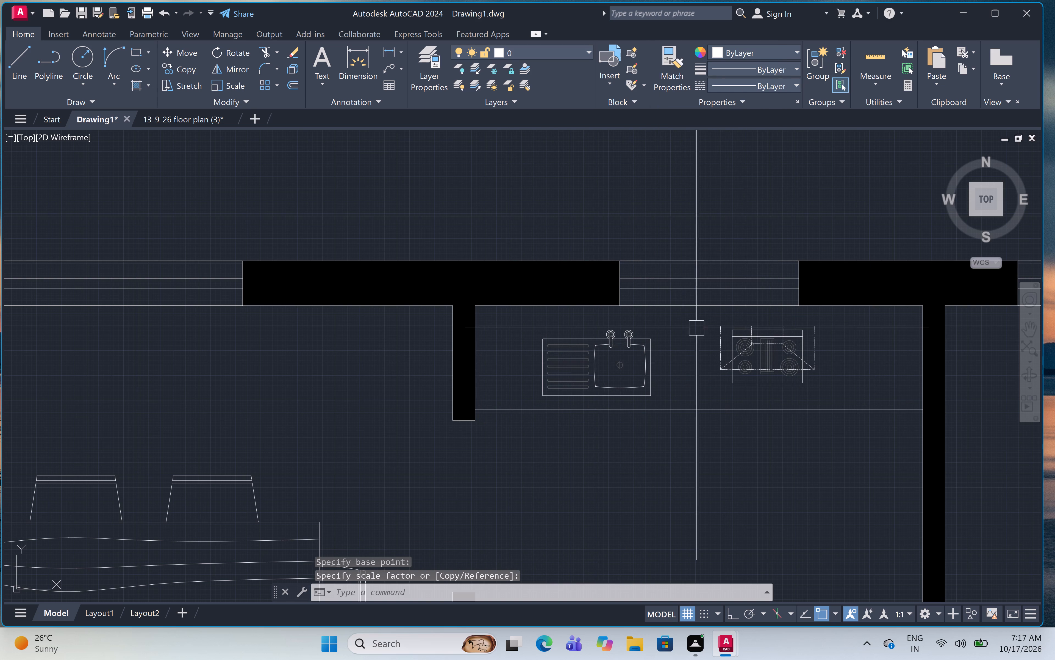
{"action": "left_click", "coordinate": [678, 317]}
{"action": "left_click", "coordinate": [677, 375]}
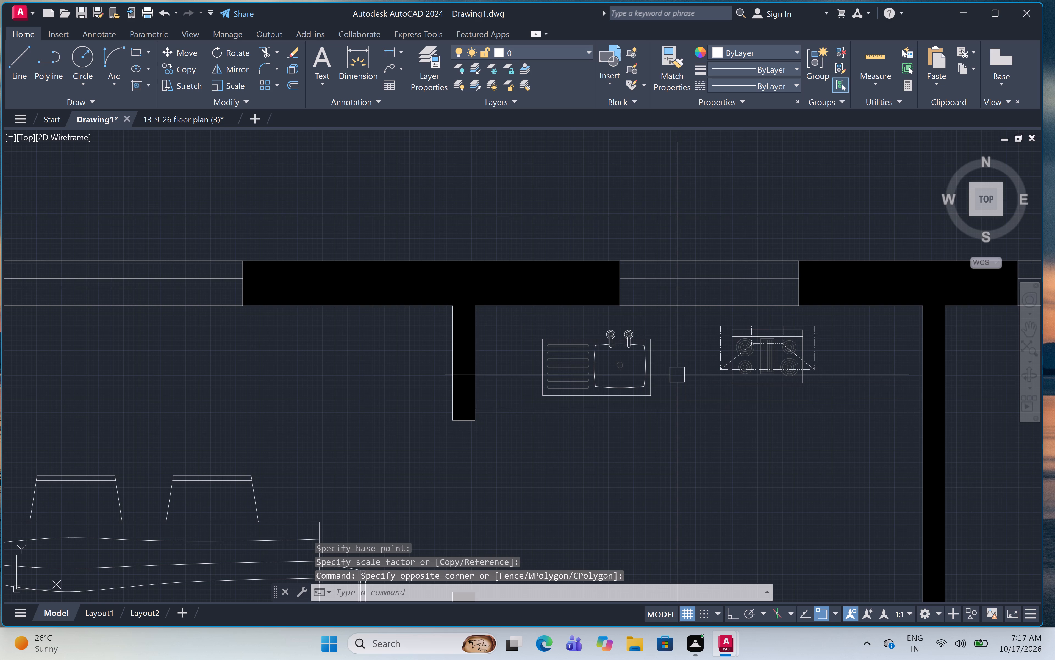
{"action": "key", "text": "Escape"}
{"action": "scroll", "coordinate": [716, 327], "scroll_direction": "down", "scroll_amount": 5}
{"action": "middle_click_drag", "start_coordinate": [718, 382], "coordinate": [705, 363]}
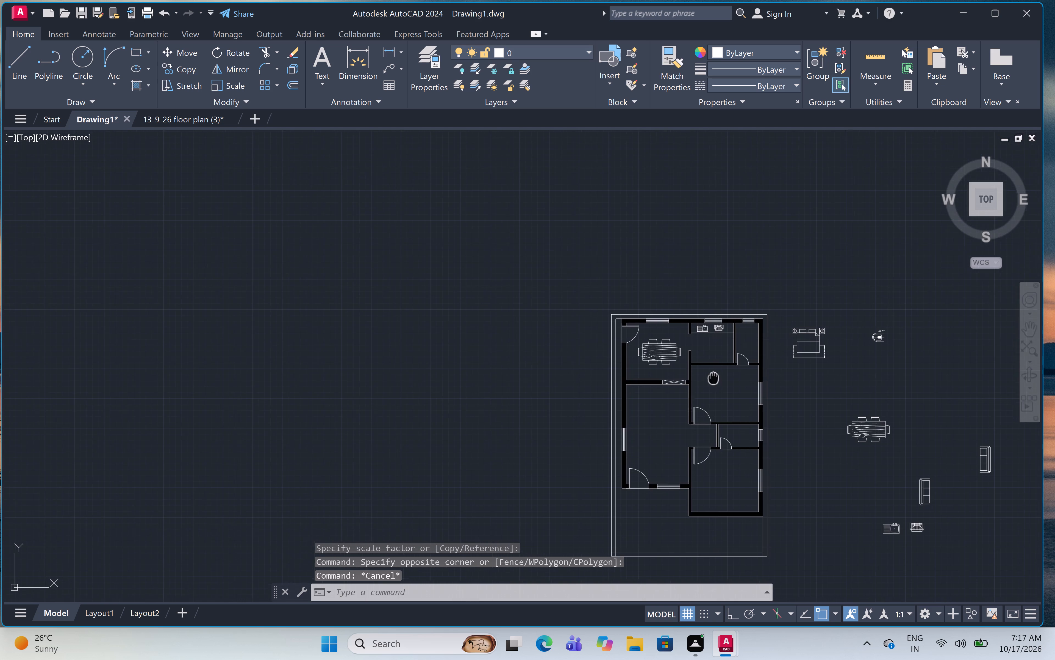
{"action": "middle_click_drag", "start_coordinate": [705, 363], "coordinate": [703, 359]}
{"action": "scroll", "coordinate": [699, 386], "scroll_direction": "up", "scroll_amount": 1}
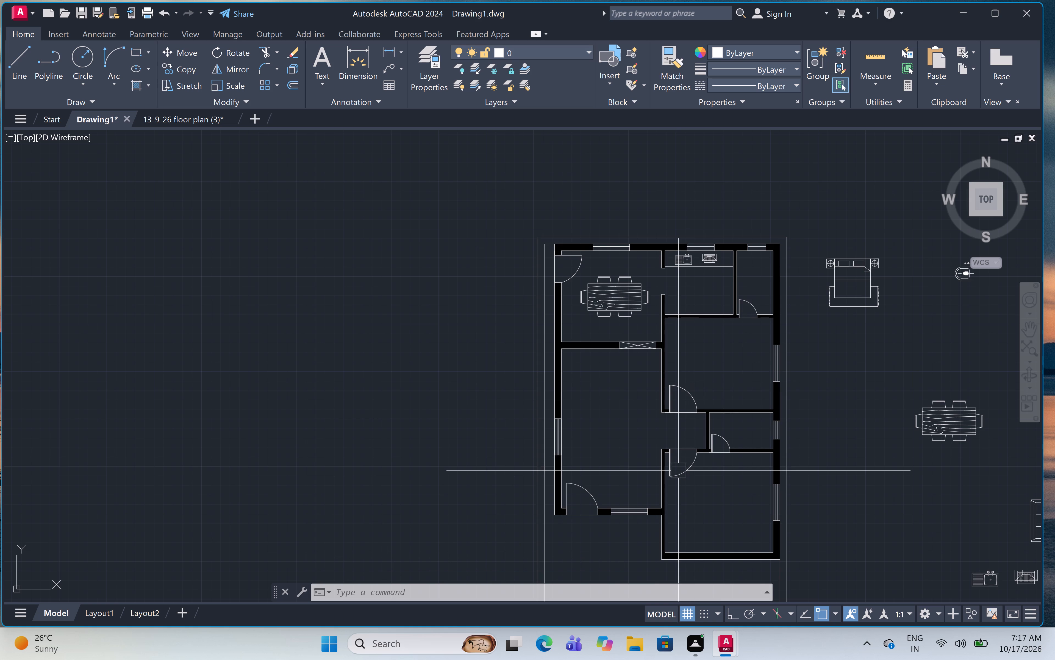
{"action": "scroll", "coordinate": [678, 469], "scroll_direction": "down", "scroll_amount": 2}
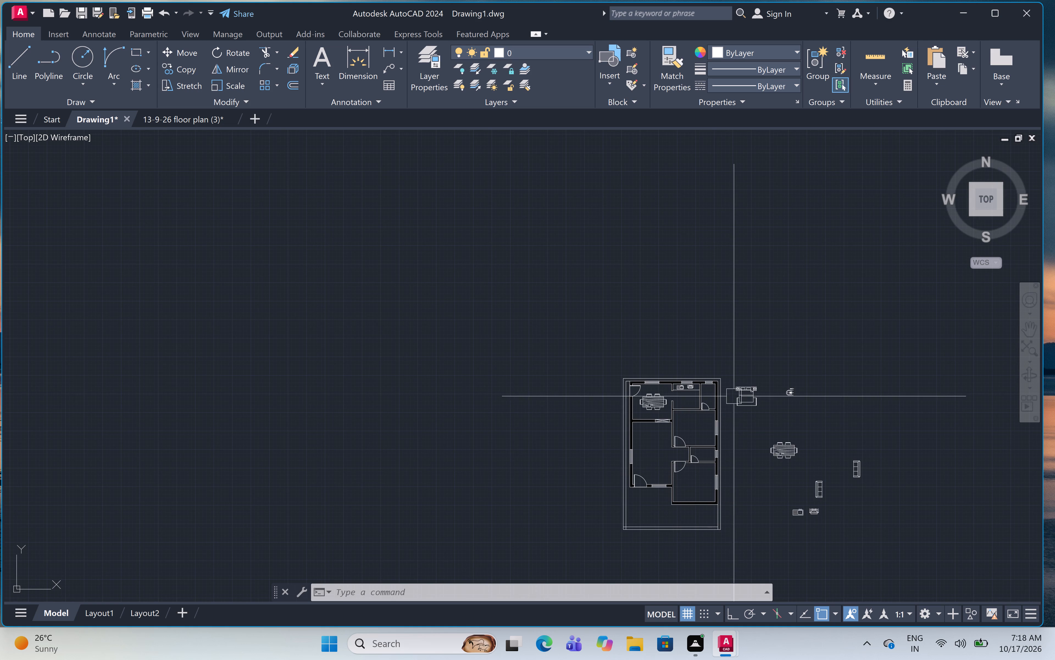
Rotate the double bed east of the plan by 270 degrees with Ortho on, so its headboard faces east.
{"action": "scroll", "coordinate": [734, 396], "scroll_direction": "up", "scroll_amount": 2}
{"action": "left_click", "coordinate": [808, 306]}
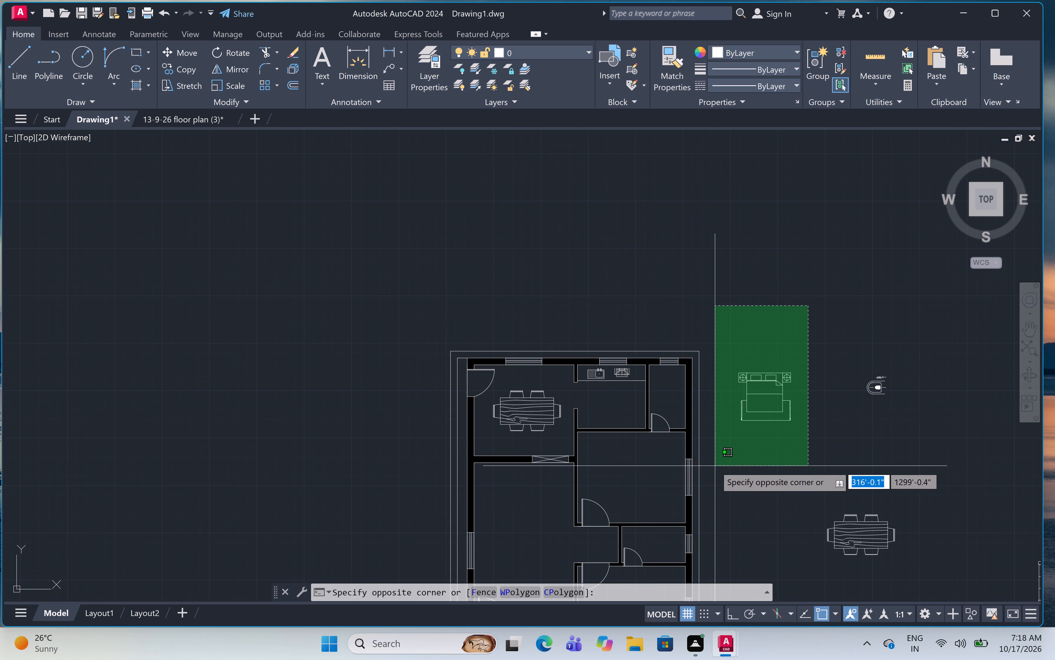
{"action": "left_click", "coordinate": [714, 466]}
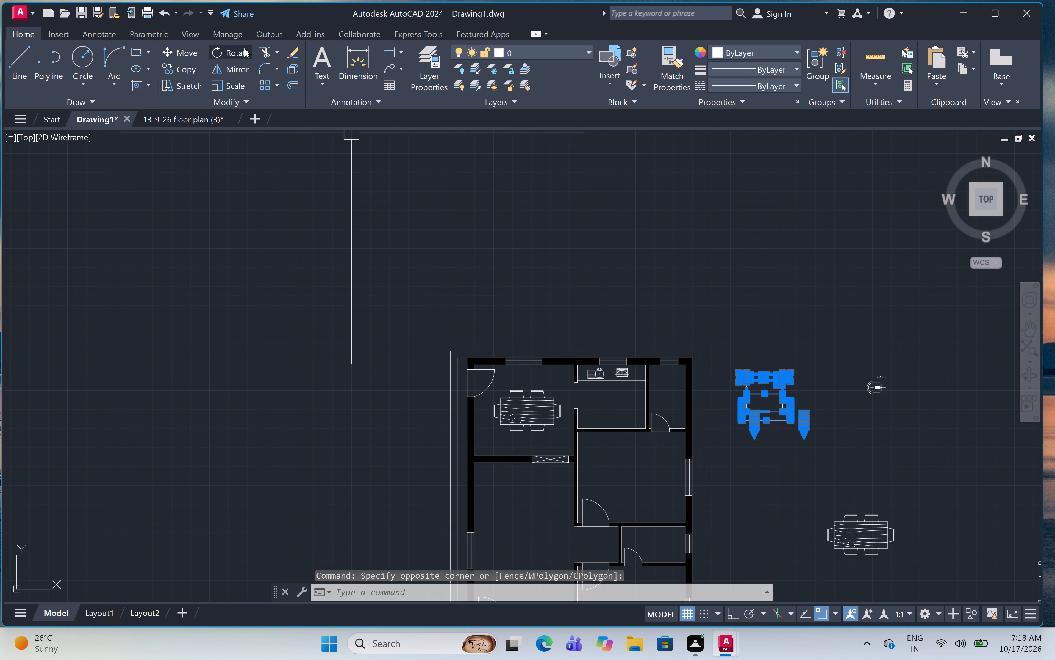
{"action": "left_click", "coordinate": [244, 48]}
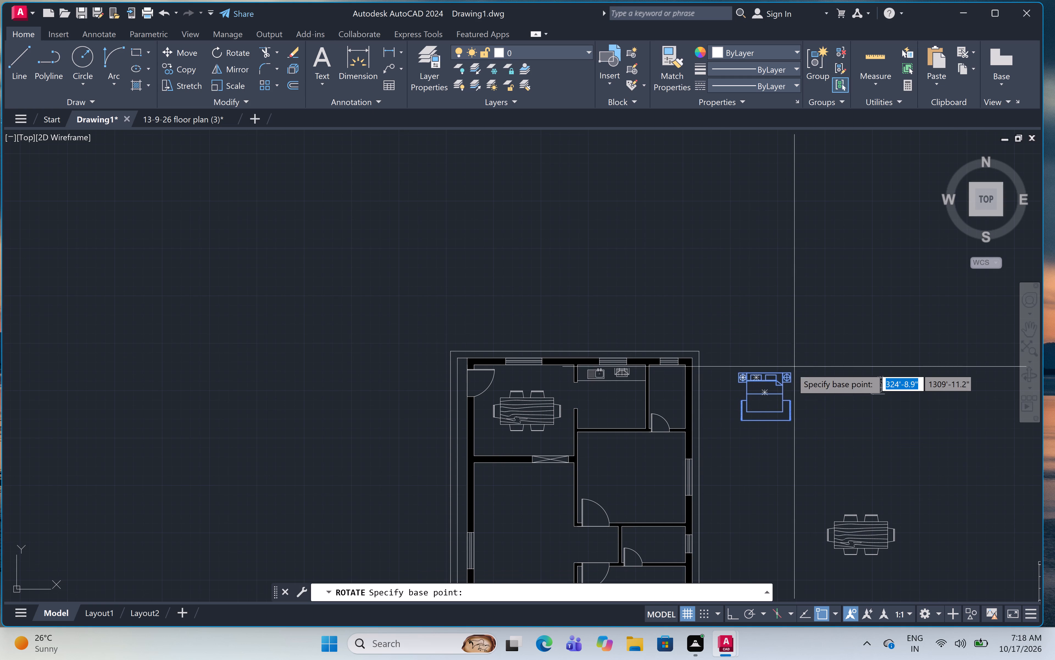
{"action": "left_click", "coordinate": [765, 370]}
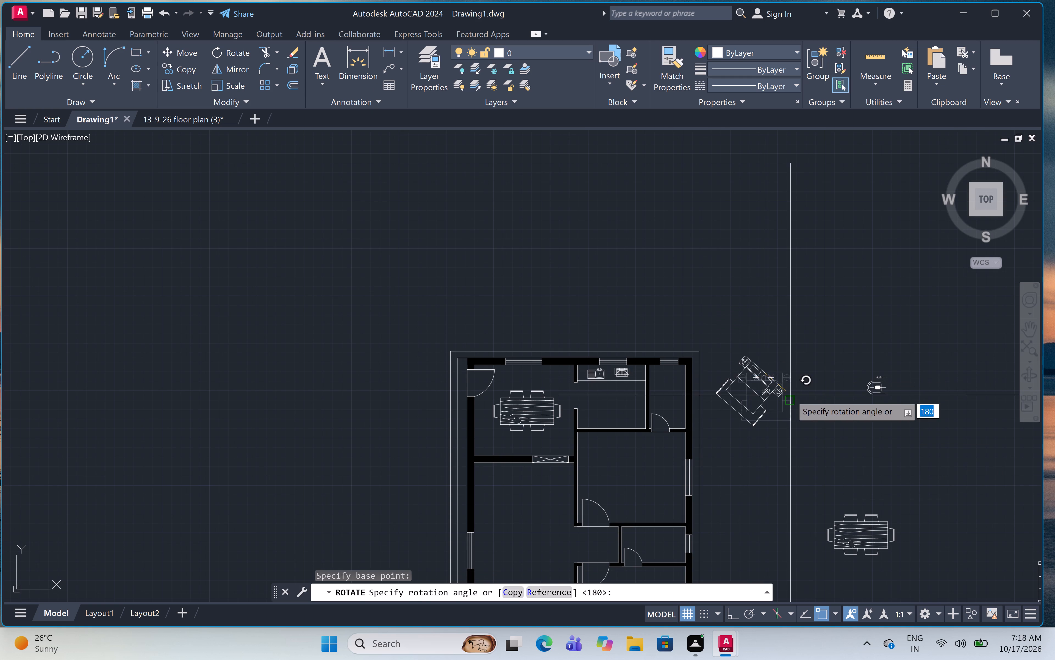
{"action": "key", "text": "F8"}
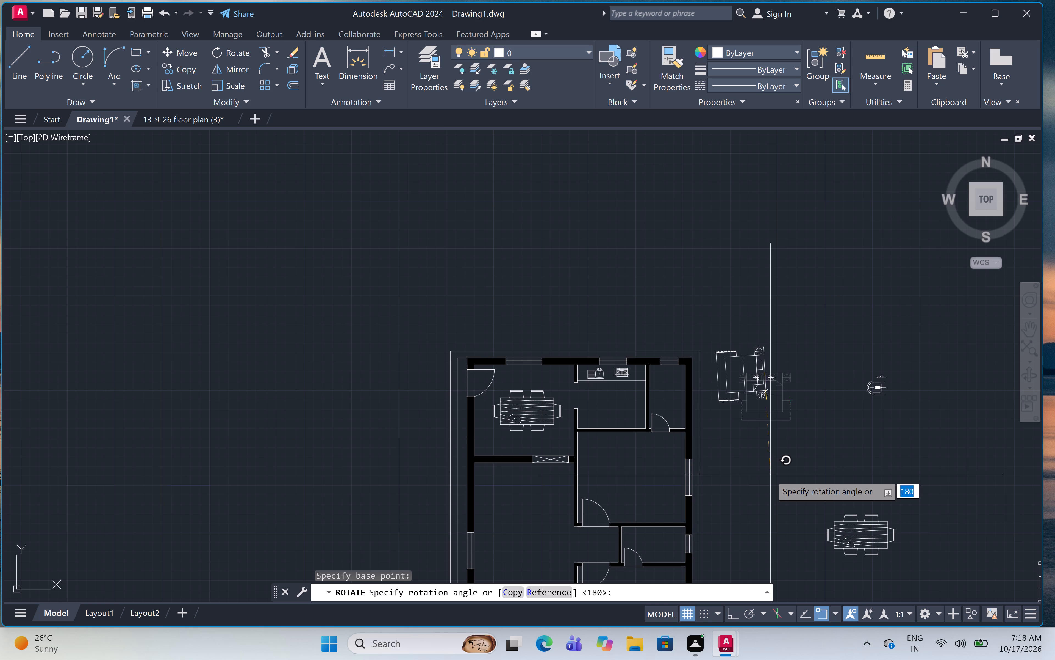
{"action": "left_click_drag", "start_coordinate": [766, 482], "coordinate": [766, 480]}
Copy the rotated double bed into the middle-right bedroom, headboard against the east wall at the window, with Ortho off.
{"action": "left_click", "coordinate": [773, 332]}
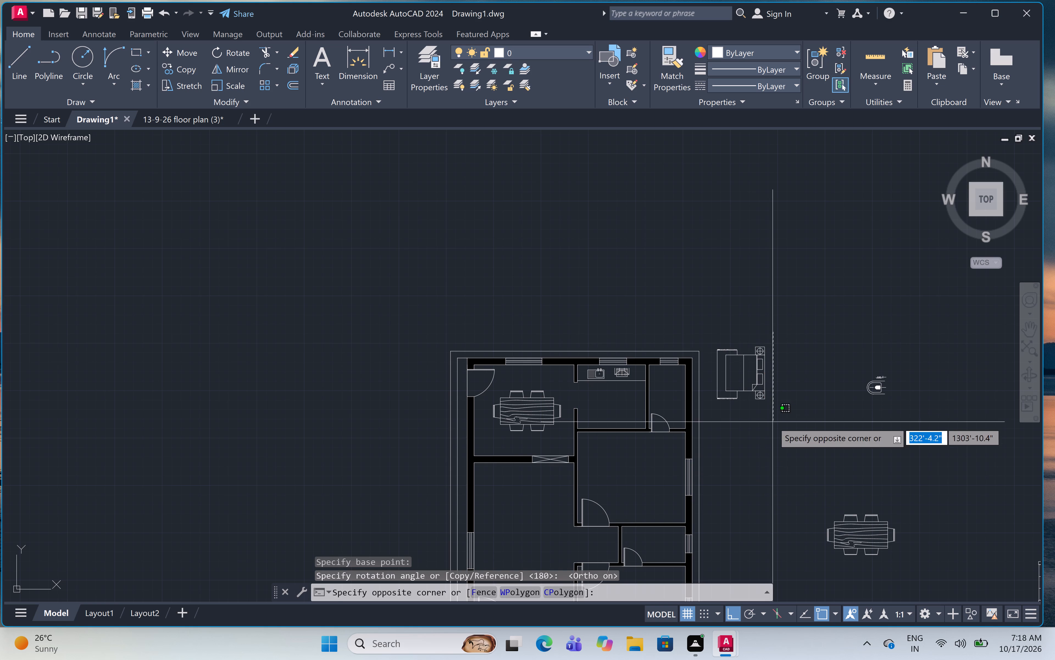
{"action": "left_click", "coordinate": [709, 428]}
{"action": "type", "text": "co"}
{"action": "key", "text": "space"}
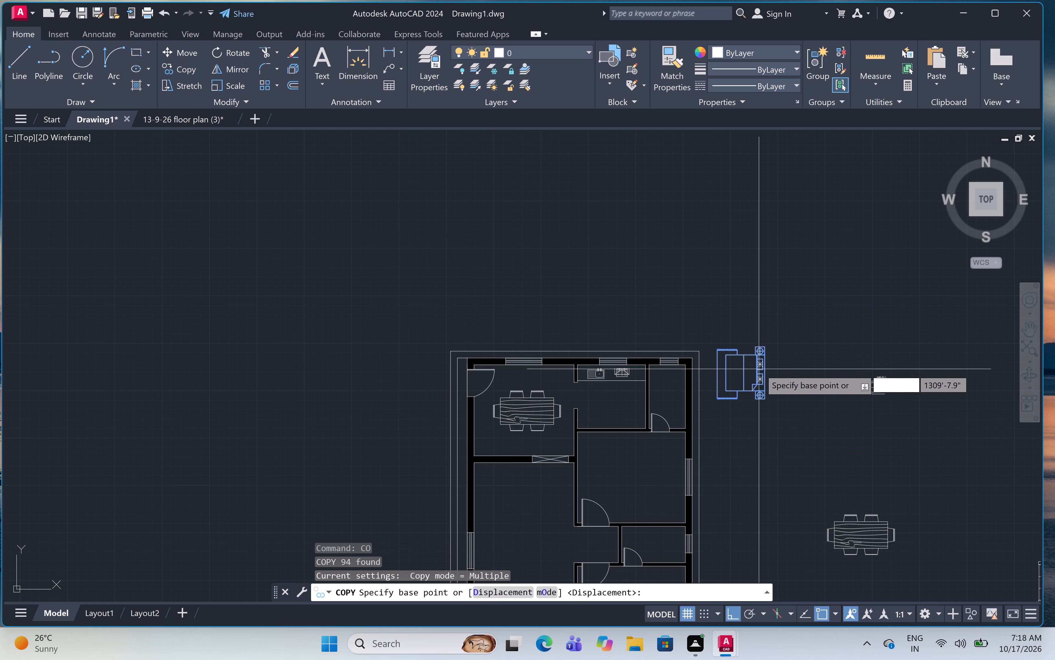
{"action": "left_click", "coordinate": [763, 371]}
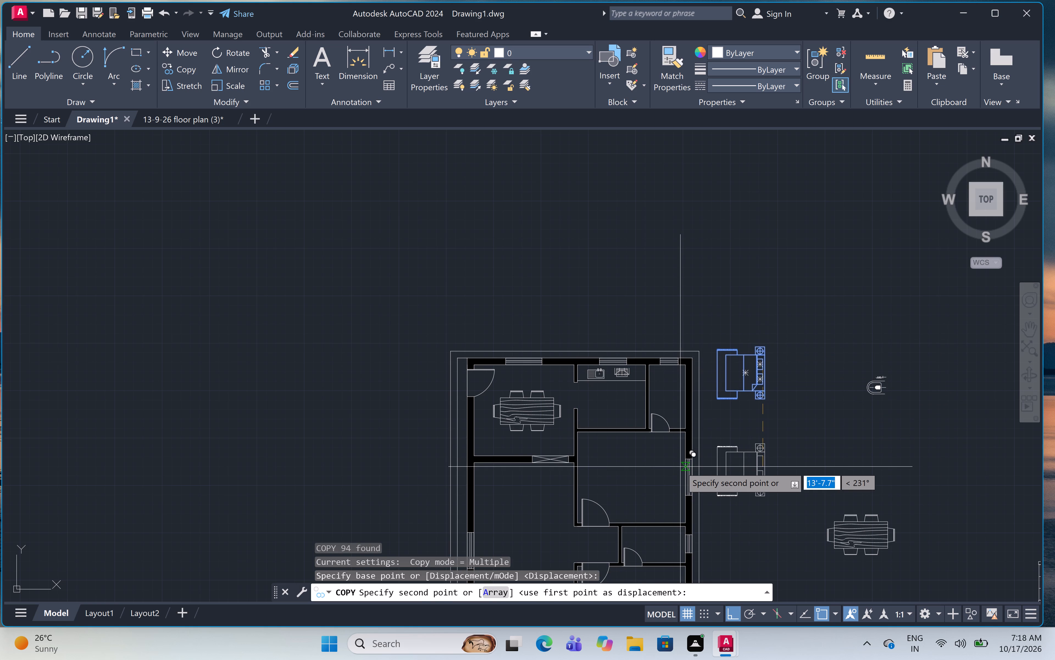
{"action": "key", "text": "F8"}
{"action": "scroll", "coordinate": [718, 393], "scroll_direction": "down", "scroll_amount": 2}
{"action": "scroll", "coordinate": [704, 427], "scroll_direction": "up", "scroll_amount": 4}
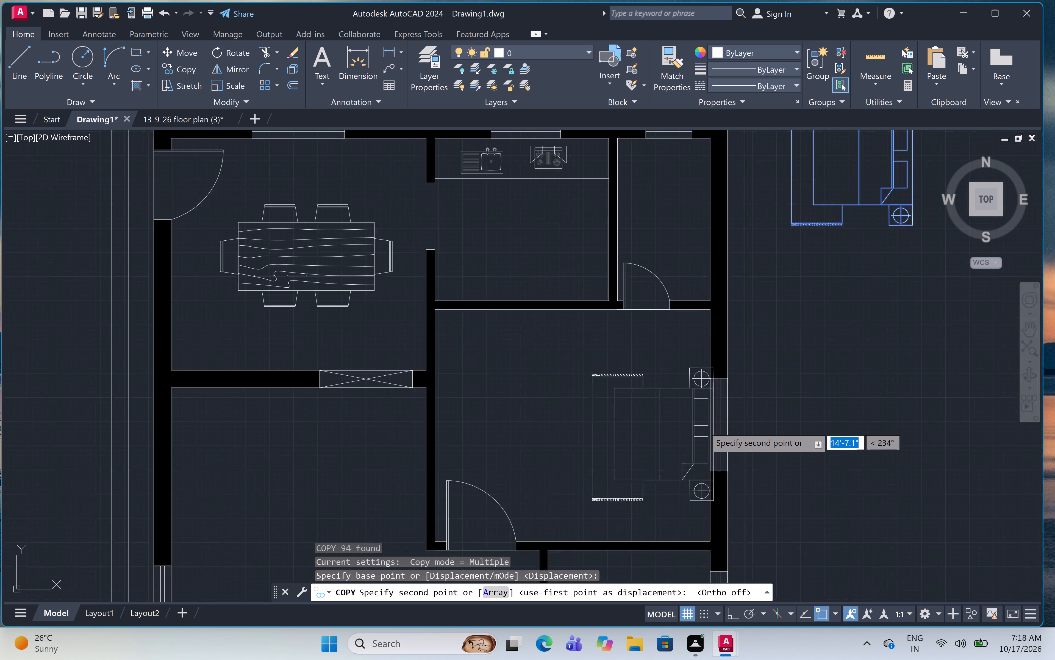
{"action": "scroll", "coordinate": [704, 427], "scroll_direction": "up", "scroll_amount": 1}
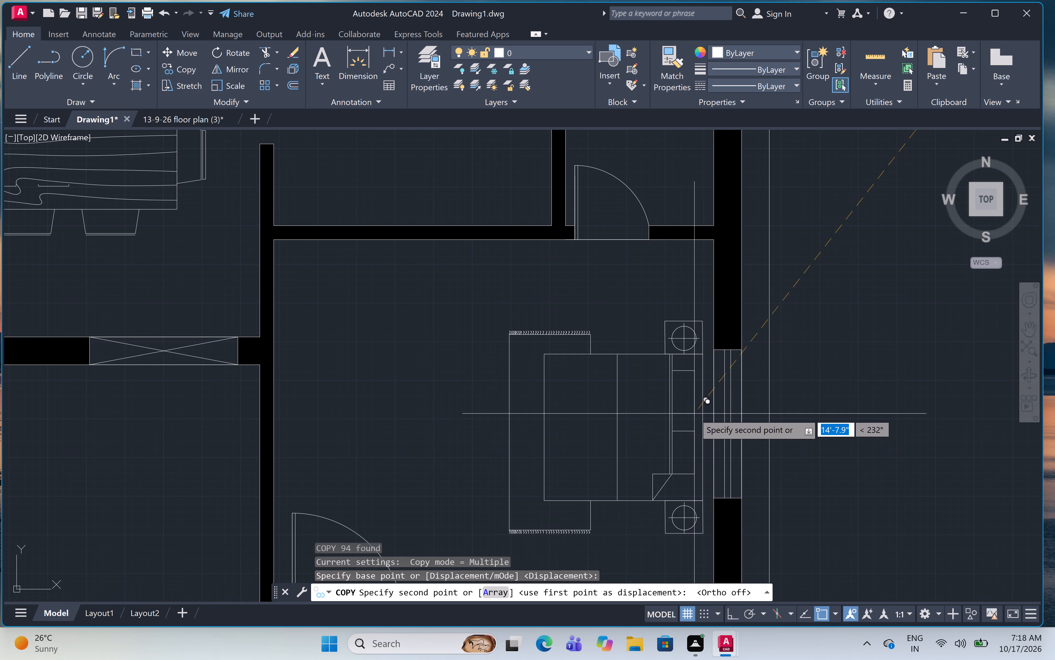
{"action": "left_click", "coordinate": [694, 414]}
Place a second copy of the bed in the bottom-right bedroom, headboard beside the east wall's window.
{"action": "scroll", "coordinate": [705, 335], "scroll_direction": "down", "scroll_amount": 5}
{"action": "scroll", "coordinate": [699, 439], "scroll_direction": "up", "scroll_amount": 4}
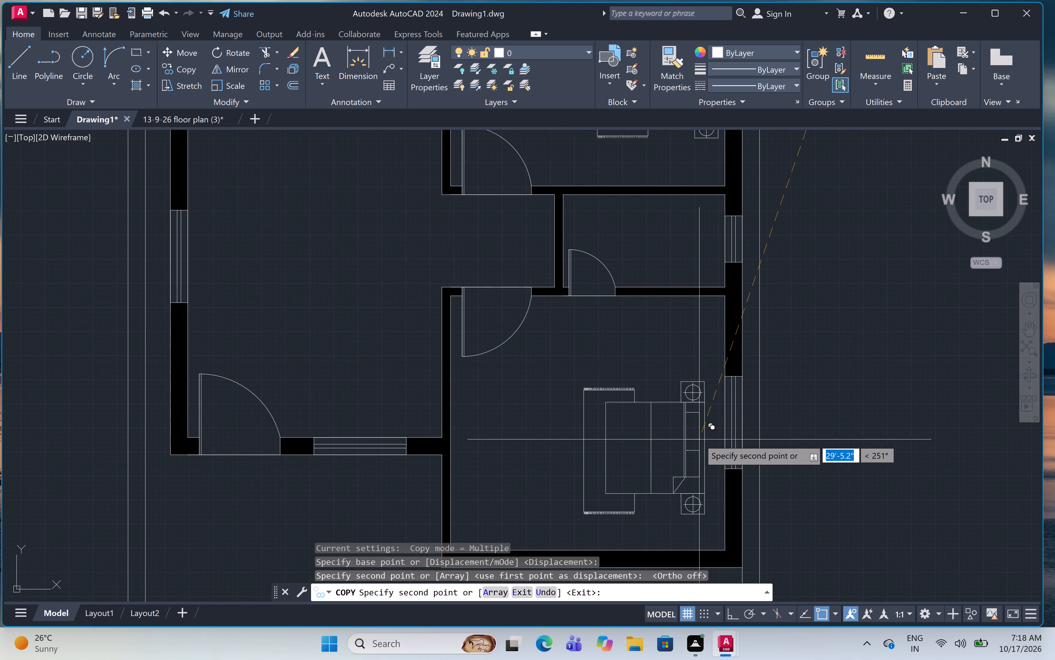
{"action": "scroll", "coordinate": [712, 419], "scroll_direction": "up", "scroll_amount": 3}
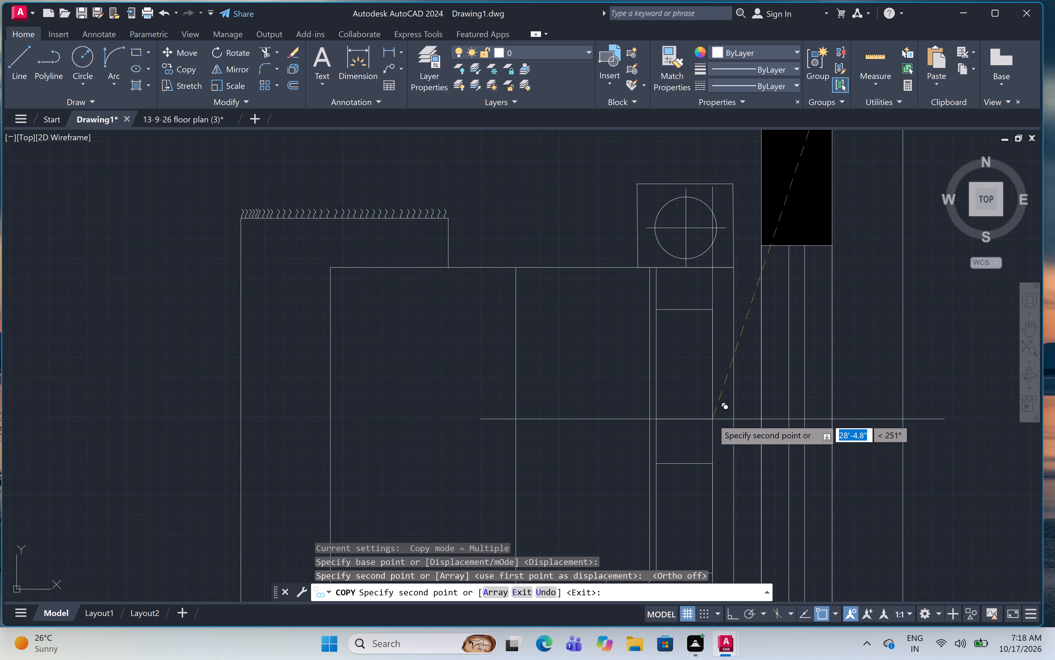
{"action": "left_click", "coordinate": [713, 419]}
{"action": "scroll", "coordinate": [729, 291], "scroll_direction": "down", "scroll_amount": 7}
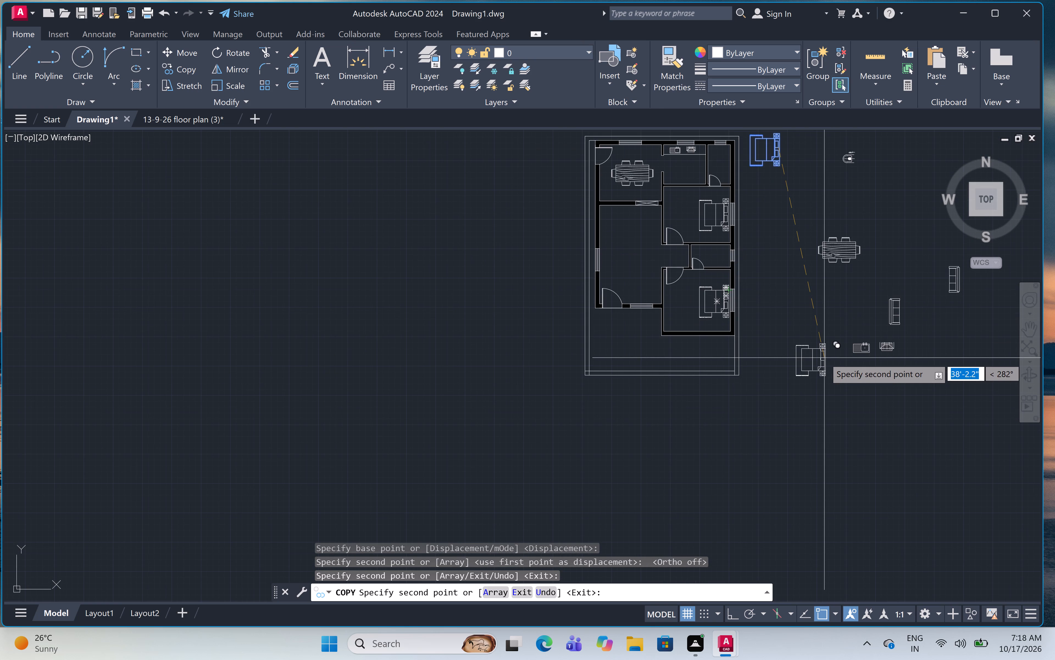
{"action": "key", "text": "Escape"}
Insert the recently used car block in the empty area west of the floor plan's lower end.
{"action": "scroll", "coordinate": [824, 358], "scroll_direction": "down", "scroll_amount": 1}
{"action": "type", "text": "i"}
{"action": "key", "text": "space"}
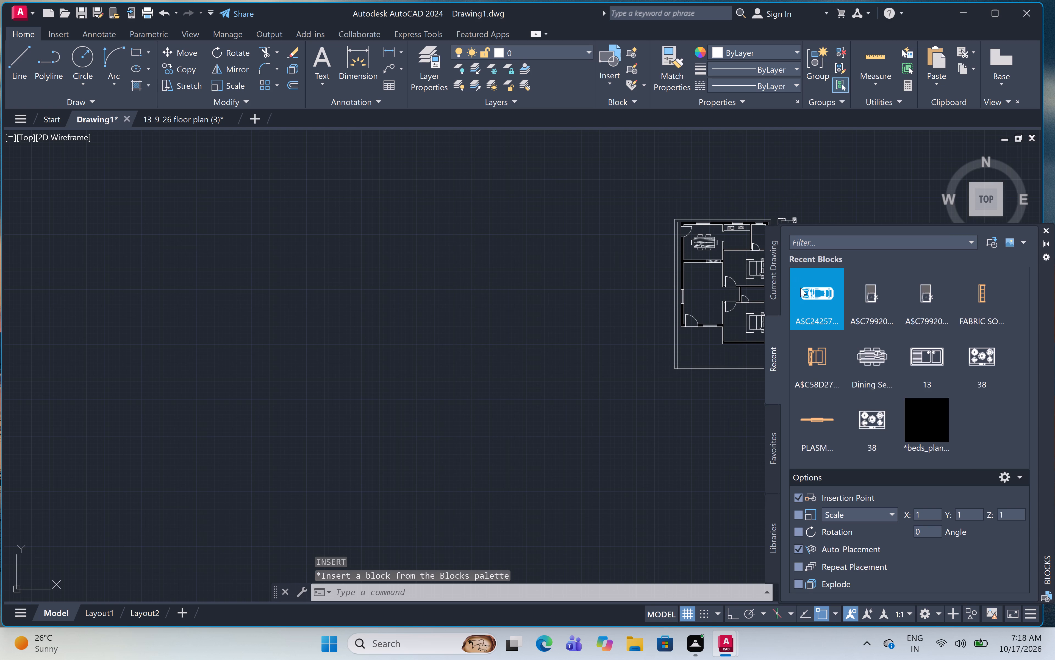
{"action": "left_click", "coordinate": [812, 292]}
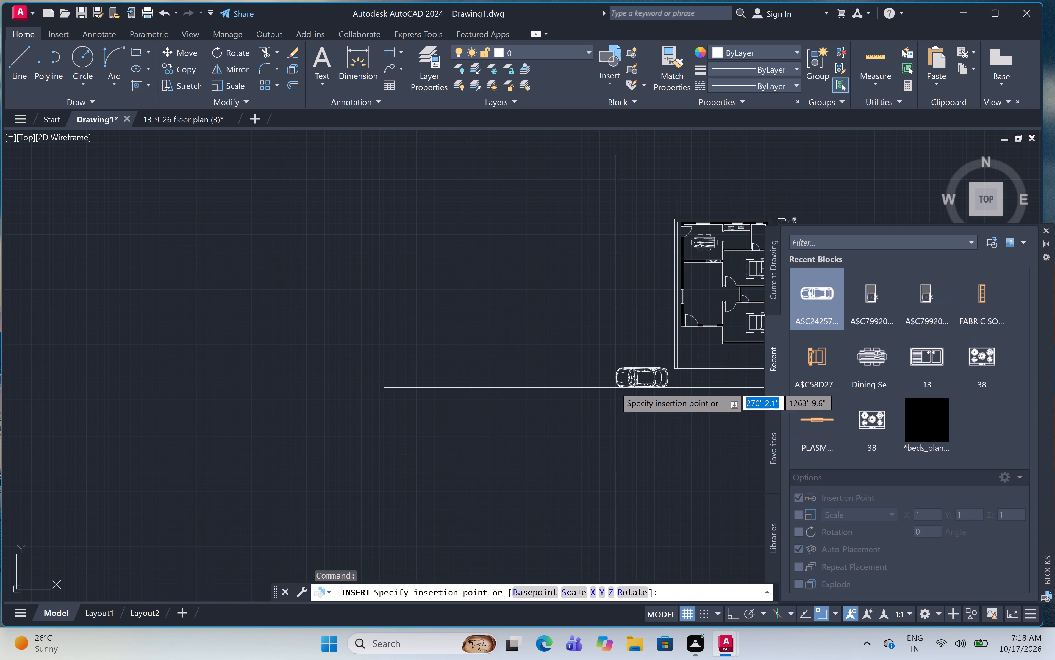
{"action": "left_click", "coordinate": [599, 362]}
{"action": "key", "text": "Escape"}
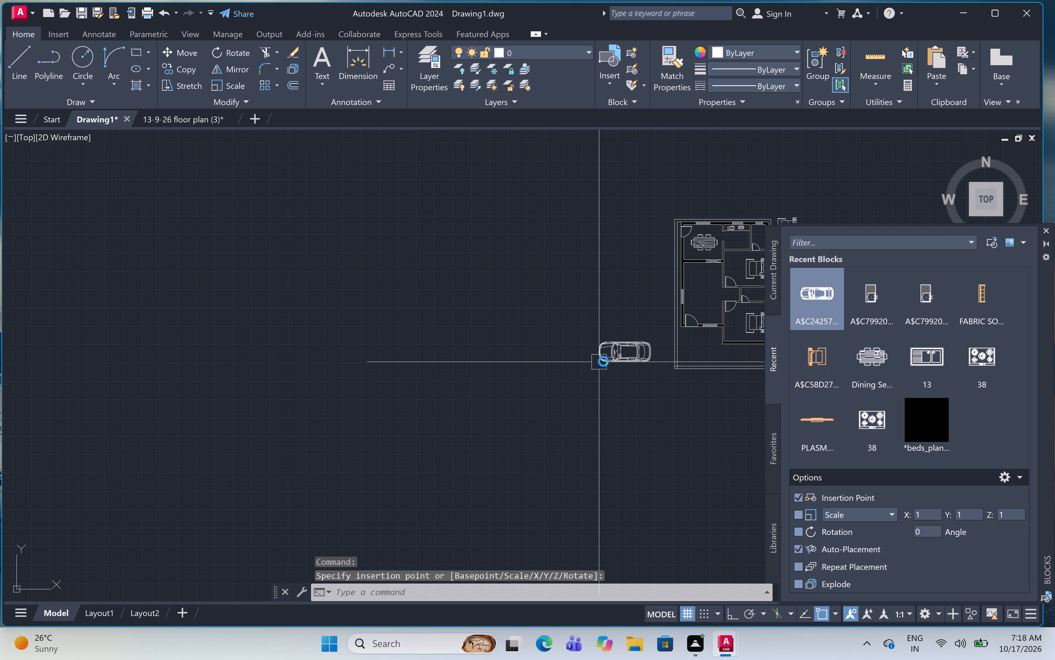
{"action": "left_click", "coordinate": [1048, 227]}
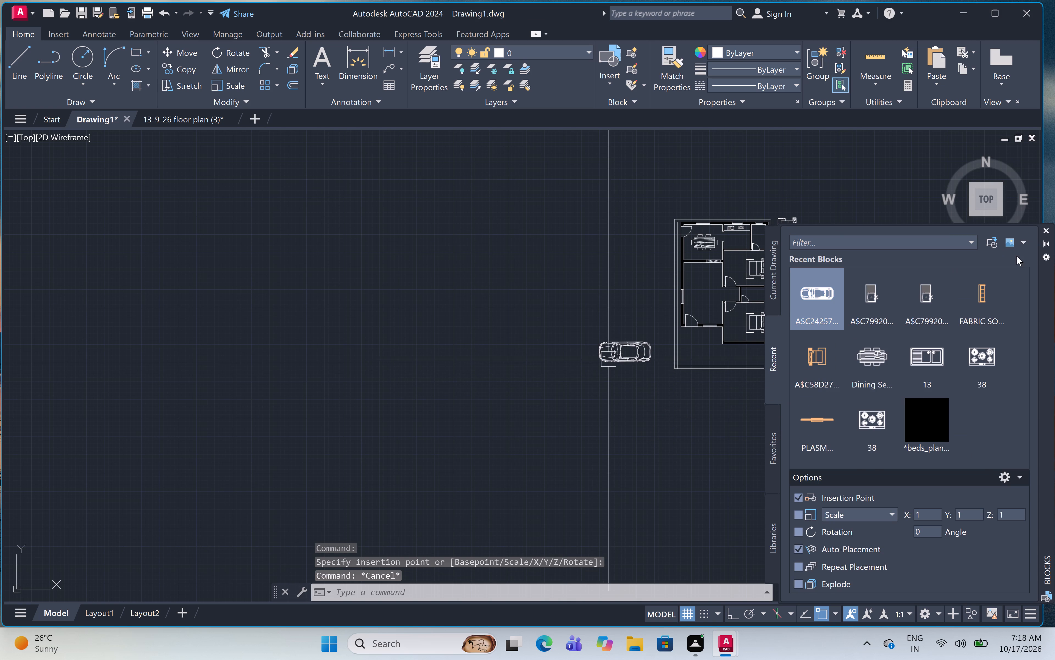
Rotate the inserted car by 270 degrees with Ortho on, so it stands vertically with its front facing north.
{"action": "scroll", "coordinate": [616, 320], "scroll_direction": "up", "scroll_amount": 3}
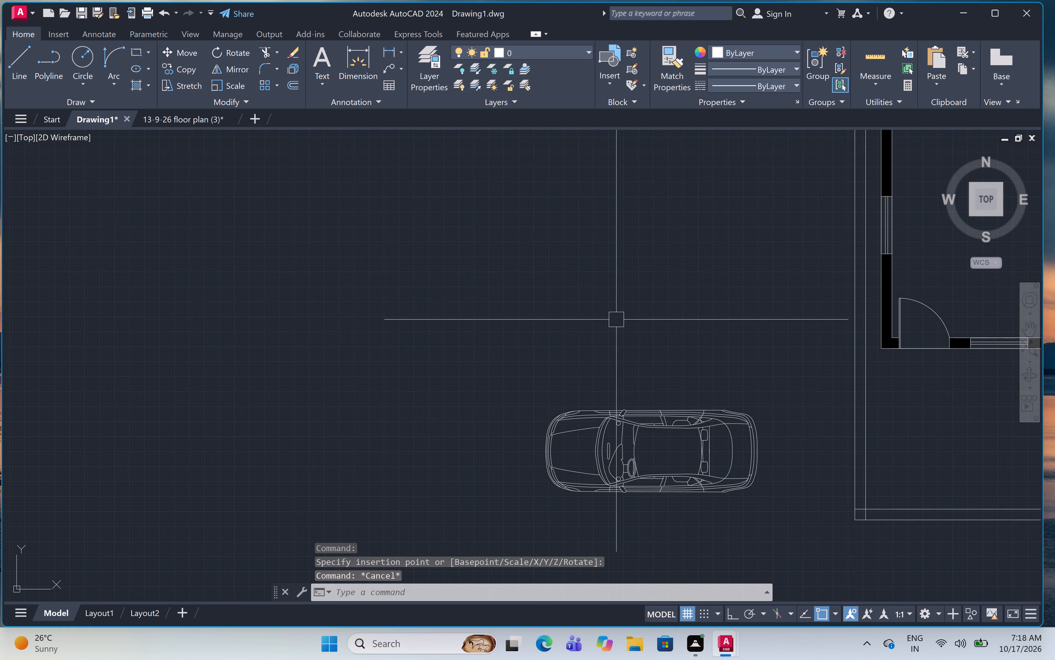
{"action": "left_click", "coordinate": [782, 325]}
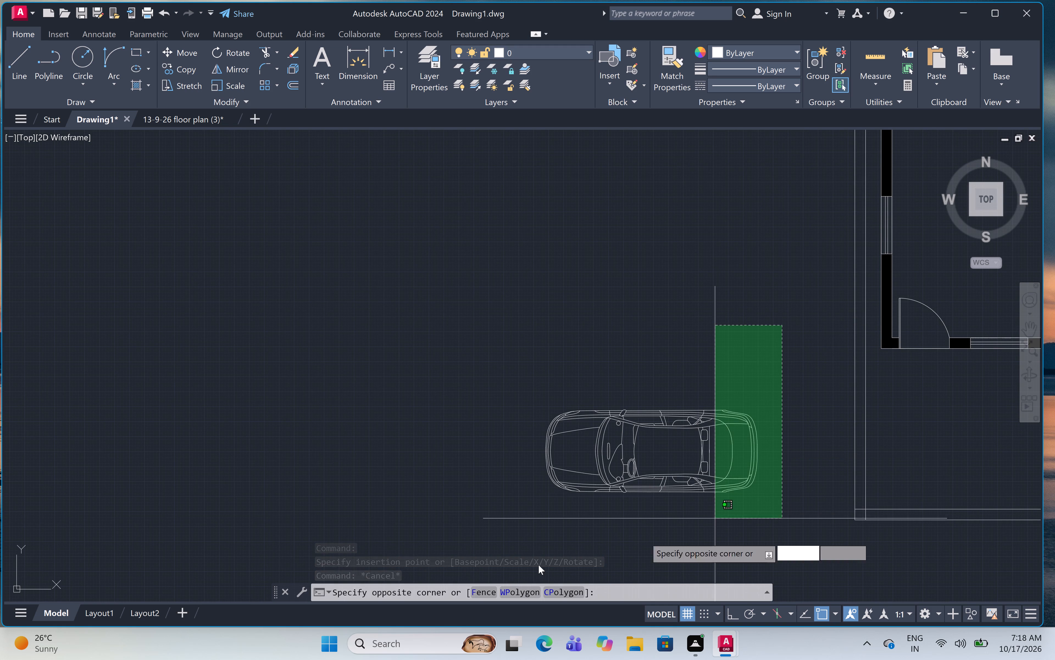
{"action": "left_click", "coordinate": [507, 543]}
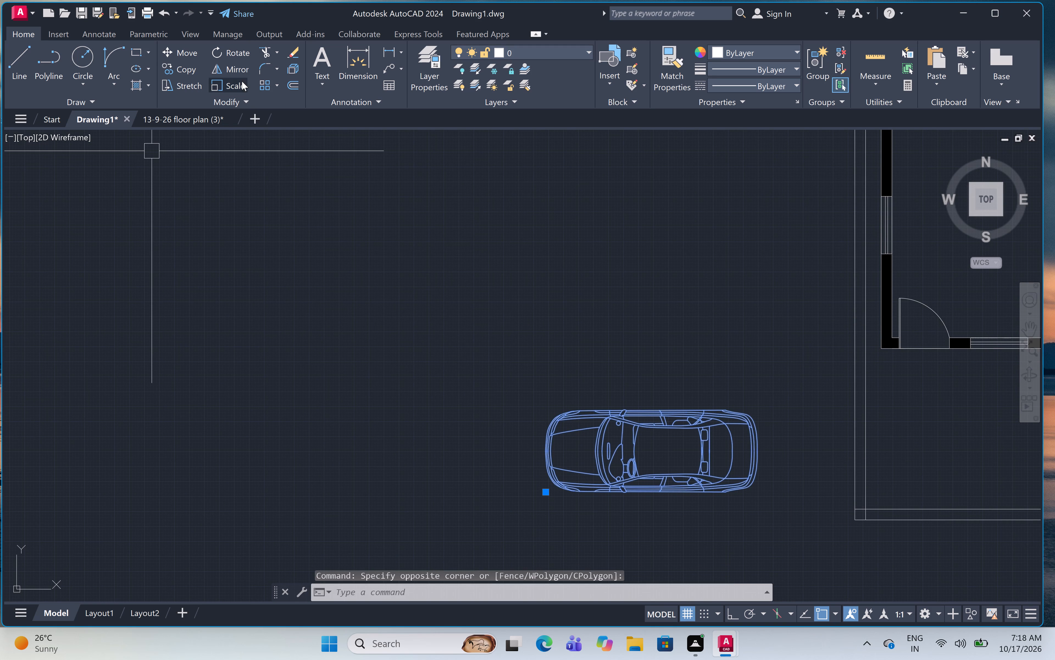
{"action": "left_click", "coordinate": [240, 55]}
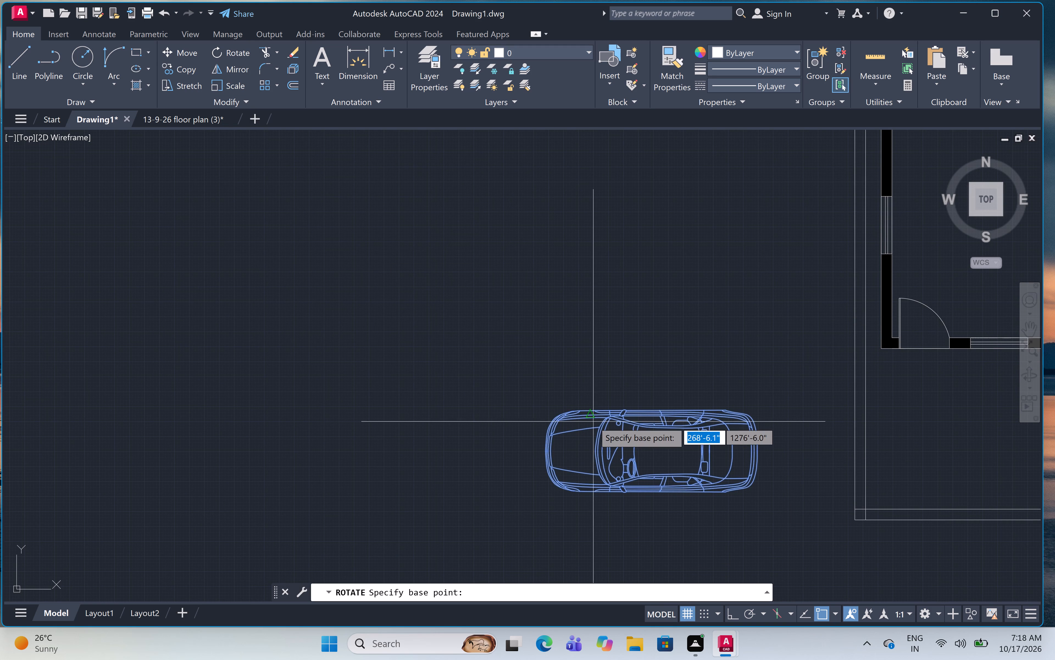
{"action": "left_click", "coordinate": [579, 449]}
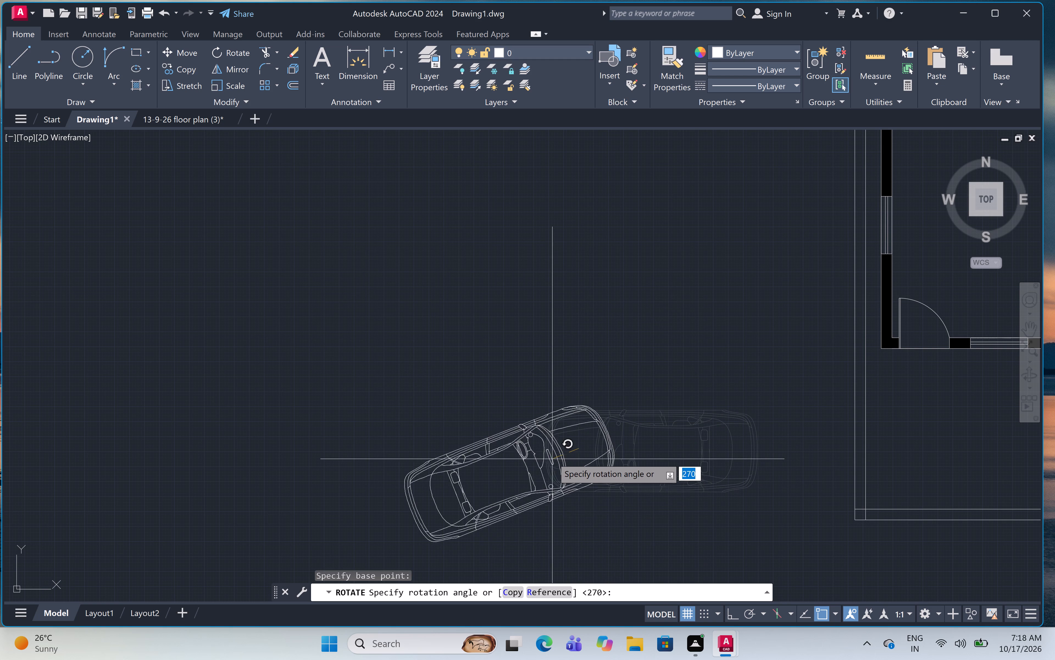
{"action": "key", "text": "F8"}
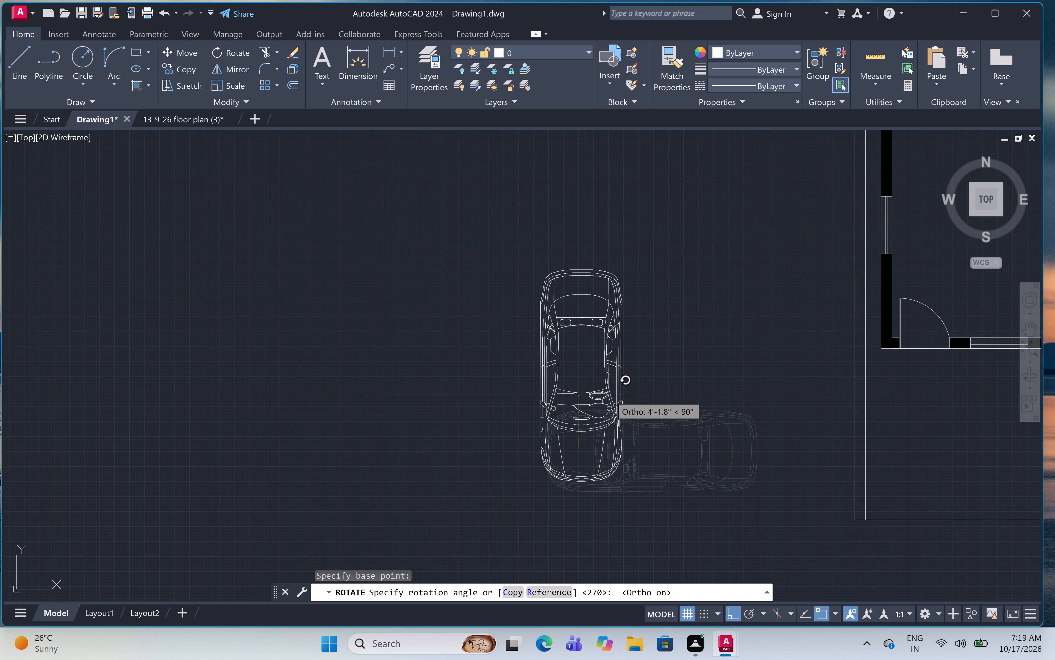
{"action": "scroll", "coordinate": [581, 471], "scroll_direction": "down", "scroll_amount": 1}
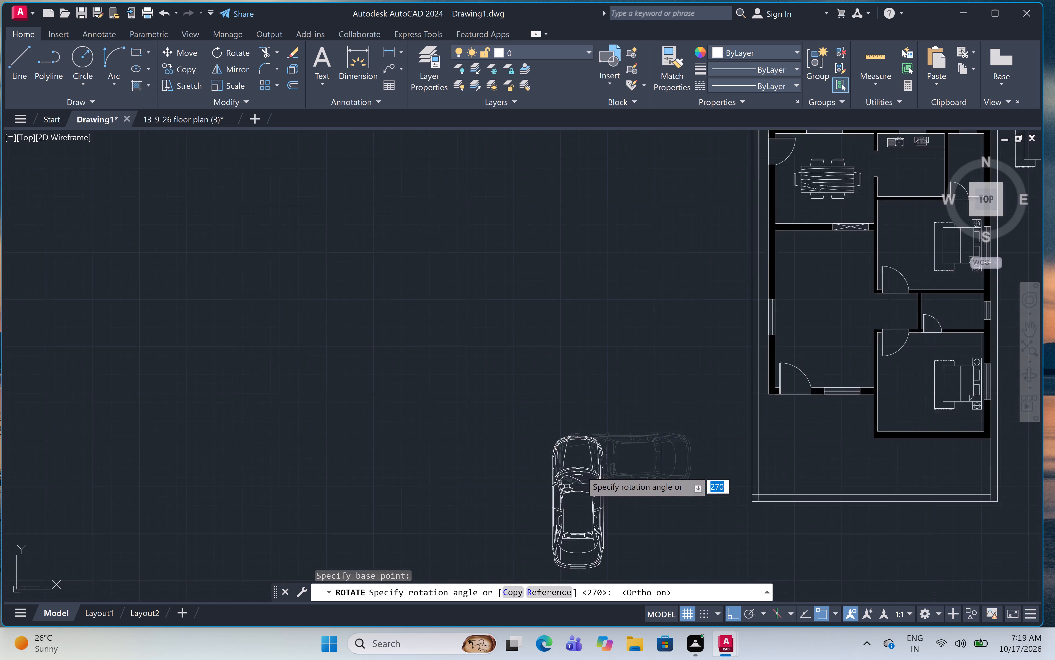
{"action": "scroll", "coordinate": [581, 471], "scroll_direction": "down", "scroll_amount": 1}
{"action": "left_click", "coordinate": [572, 513]}
Scale the rotated car down to about half its size.
{"action": "left_click", "coordinate": [581, 487]}
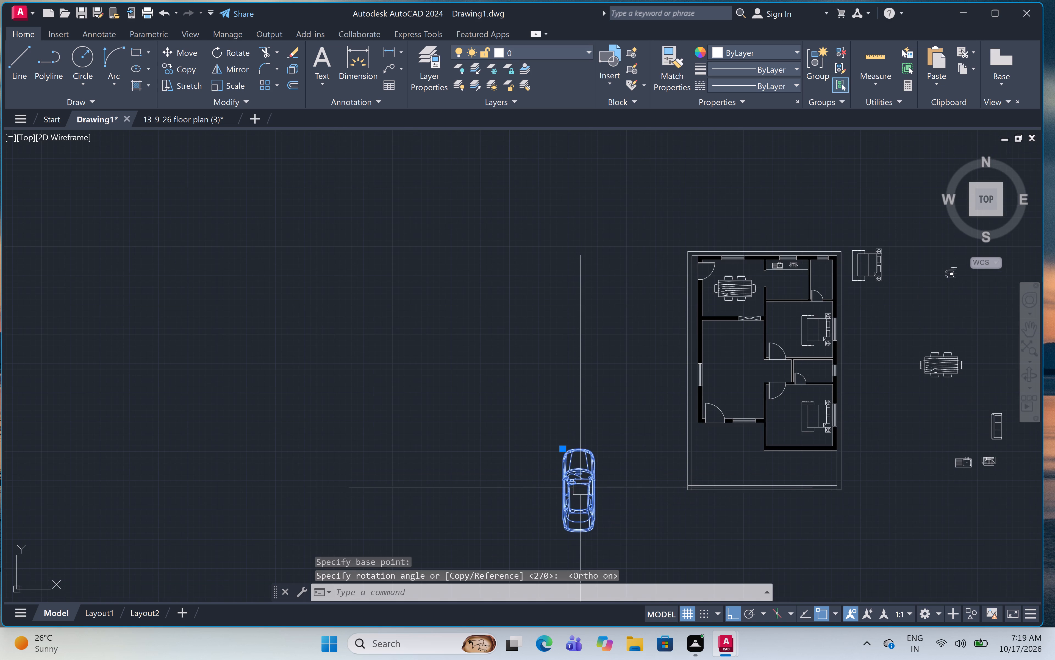
{"action": "right_click", "coordinate": [509, 344]}
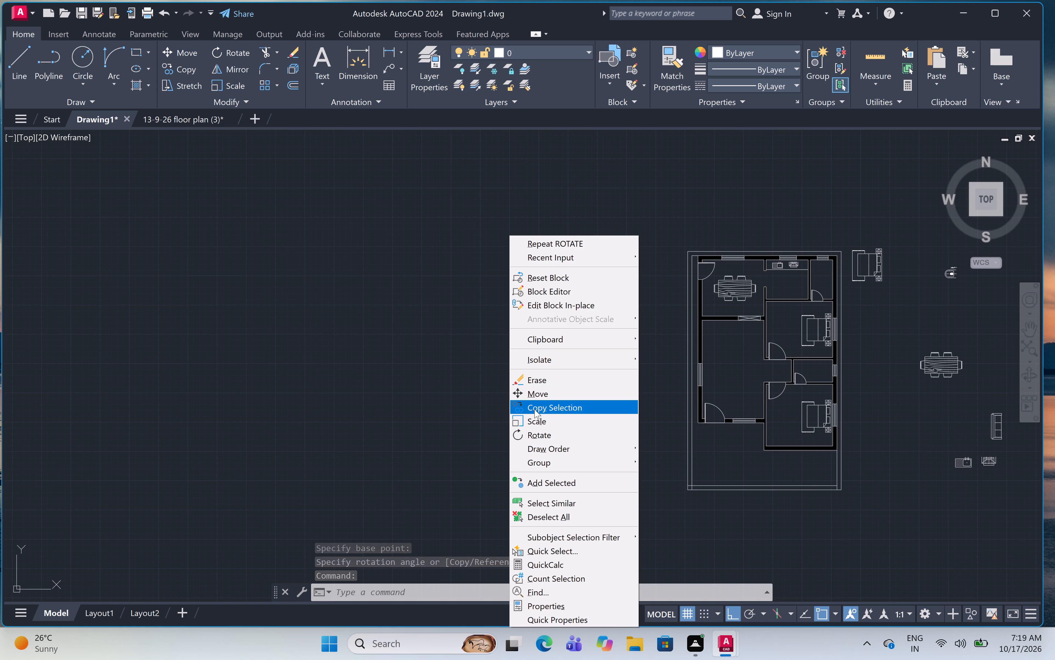
{"action": "left_click", "coordinate": [535, 419]}
{"action": "left_click", "coordinate": [575, 497]}
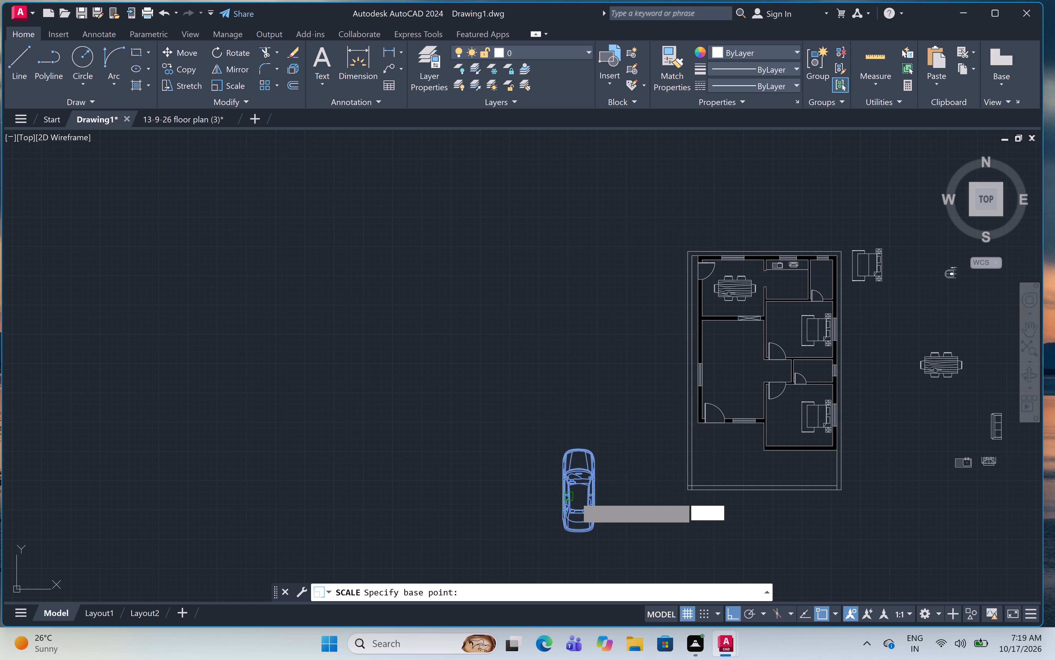
{"action": "left_click", "coordinate": [584, 504]}
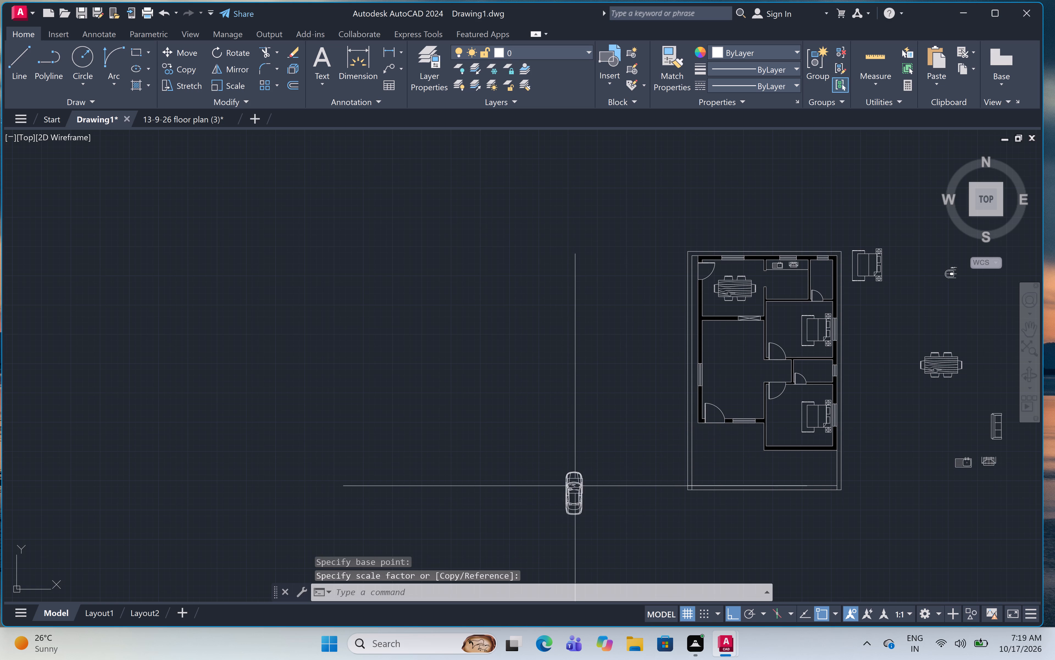
Copy the car into the front yard, just south of the living room's south window, with Ortho off for free placement.
{"action": "left_click", "coordinate": [575, 485]}
{"action": "type", "text": "co"}
{"action": "key", "text": "space"}
{"action": "left_click", "coordinate": [573, 499]}
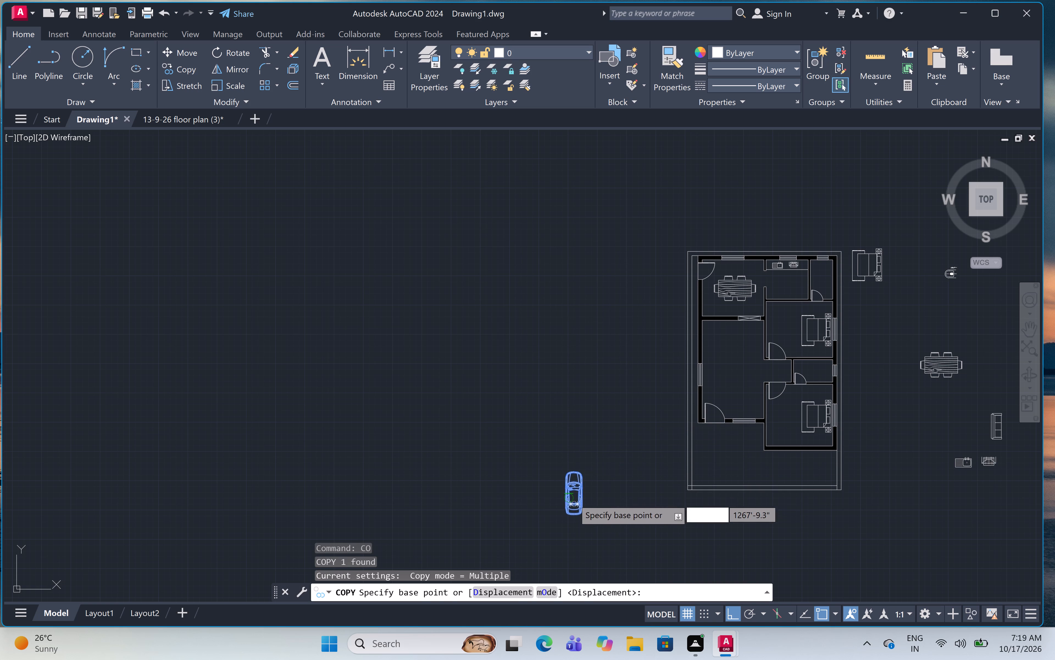
{"action": "key", "text": "F8"}
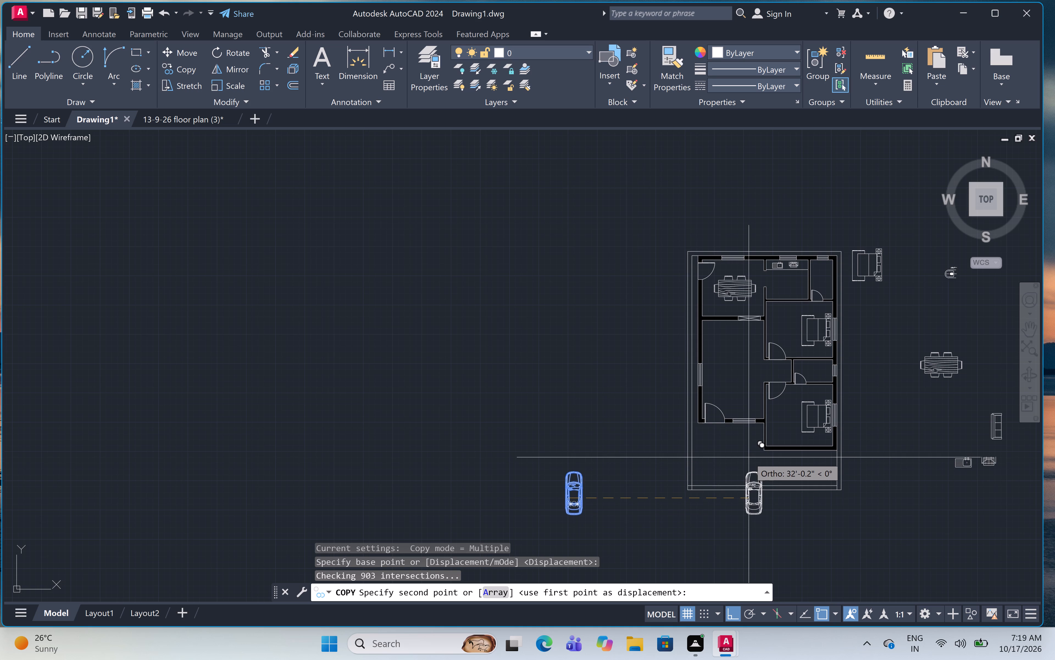
{"action": "scroll", "coordinate": [749, 457], "scroll_direction": "up", "scroll_amount": 3}
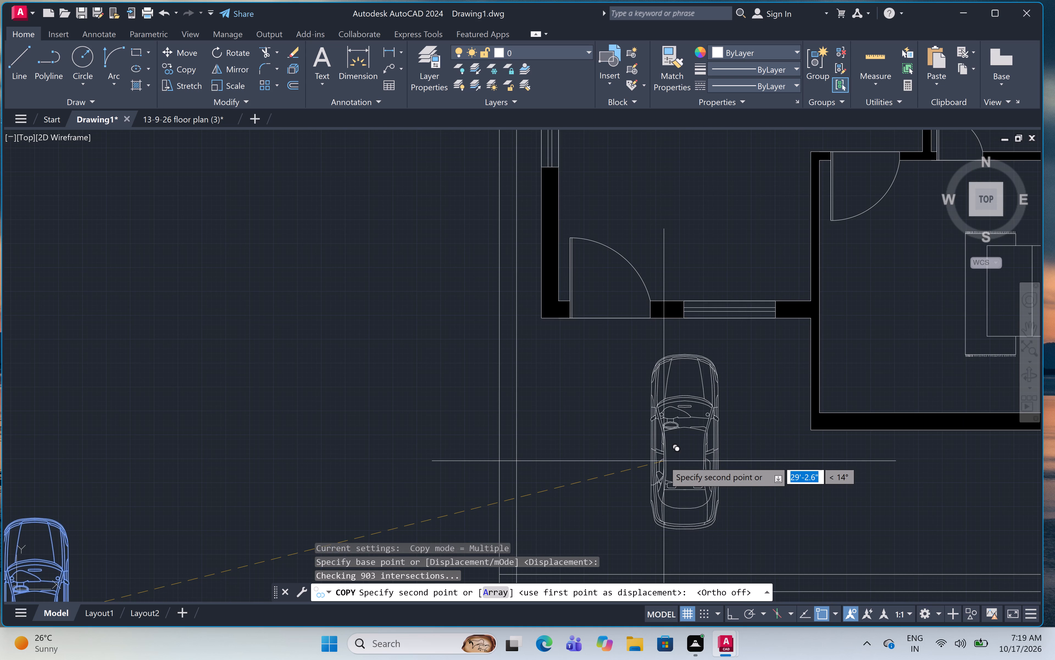
{"action": "scroll", "coordinate": [668, 456], "scroll_direction": "down", "scroll_amount": 3}
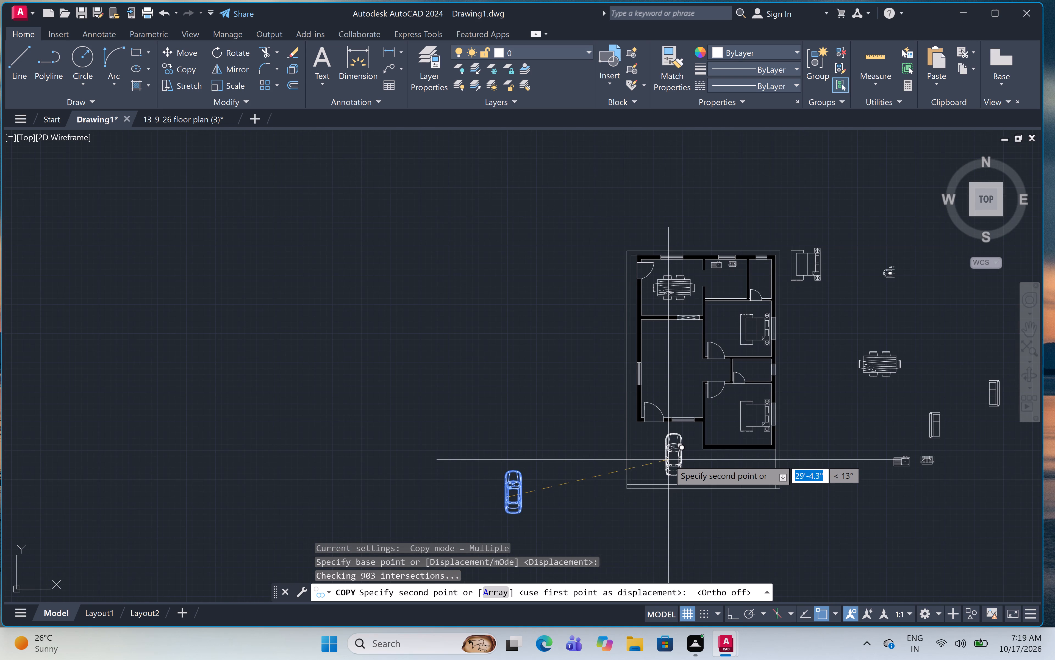
{"action": "scroll", "coordinate": [669, 464], "scroll_direction": "up", "scroll_amount": 2}
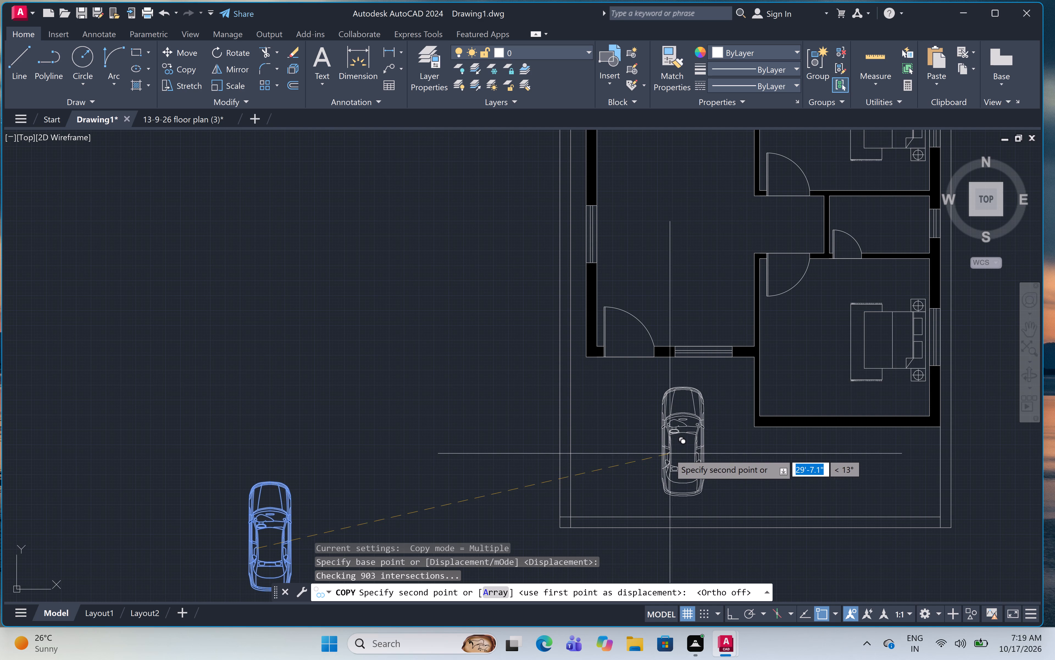
{"action": "left_click", "coordinate": [668, 453]}
{"action": "key", "text": "Escape"}
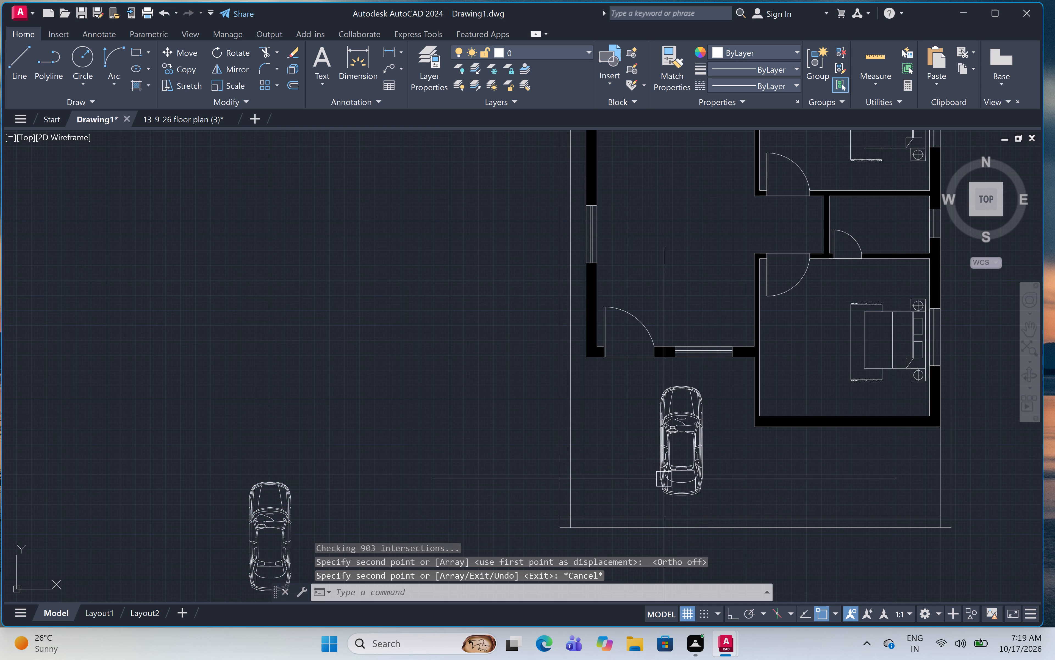
Scale the copied car in the front yard up by a factor of about 1.2.
{"action": "left_click", "coordinate": [667, 468]}
{"action": "right_click", "coordinate": [667, 468]}
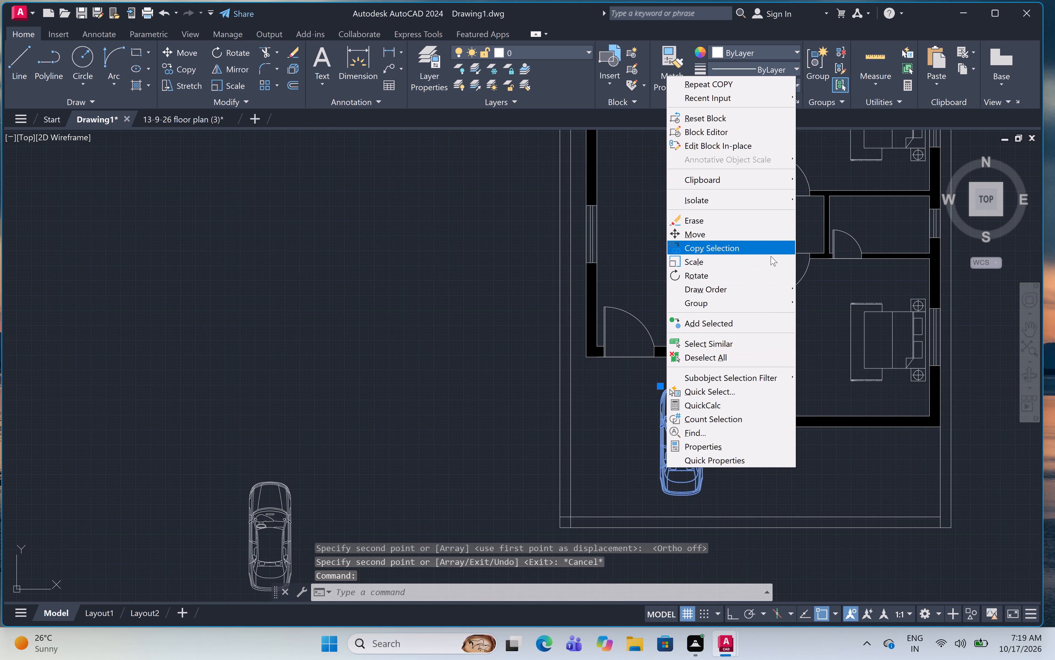
{"action": "left_click", "coordinate": [760, 264]}
{"action": "left_click", "coordinate": [693, 438]}
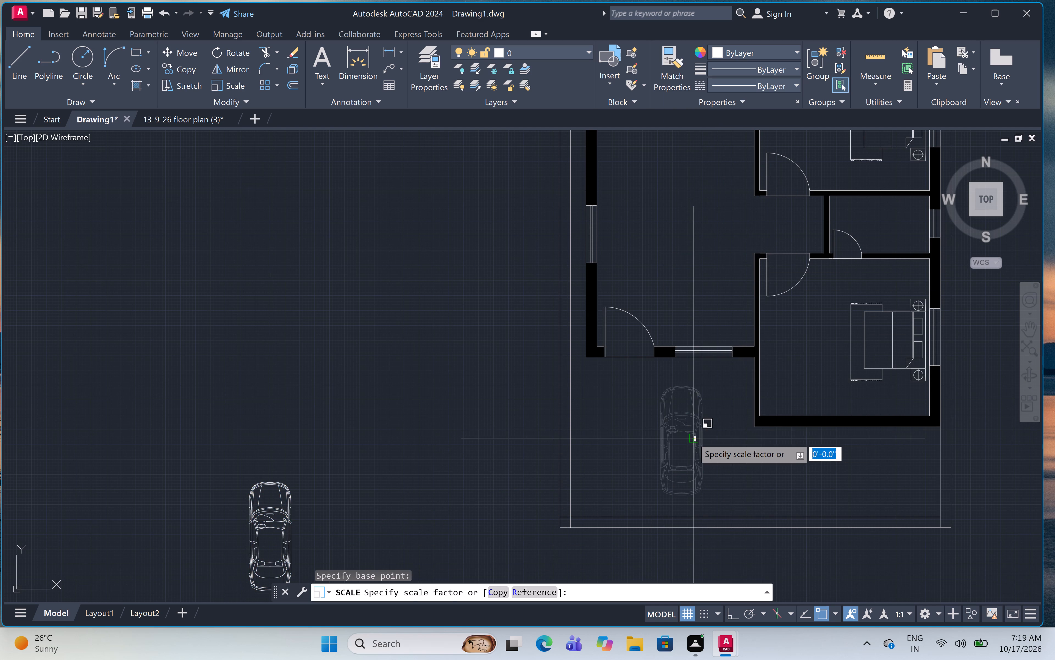
{"action": "left_click", "coordinate": [739, 486]}
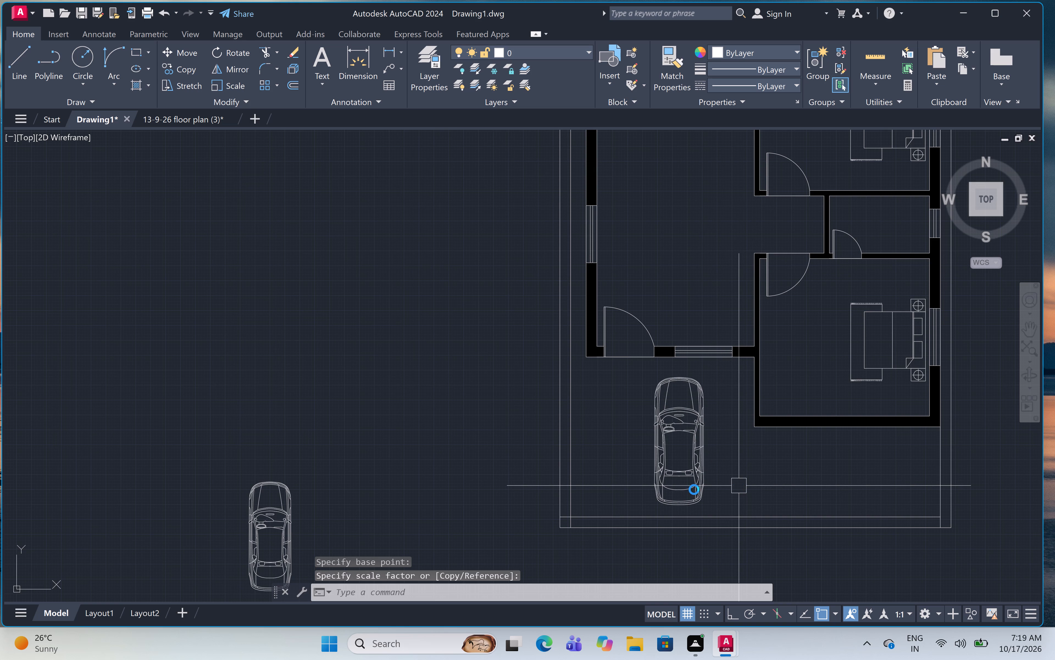
Draw a gate outline about 11'-5" long and 9" deep with Ortho-aligned lines in the south boundary wall, behind the parked car.
{"action": "middle_click_drag", "start_coordinate": [681, 540], "coordinate": [690, 456]}
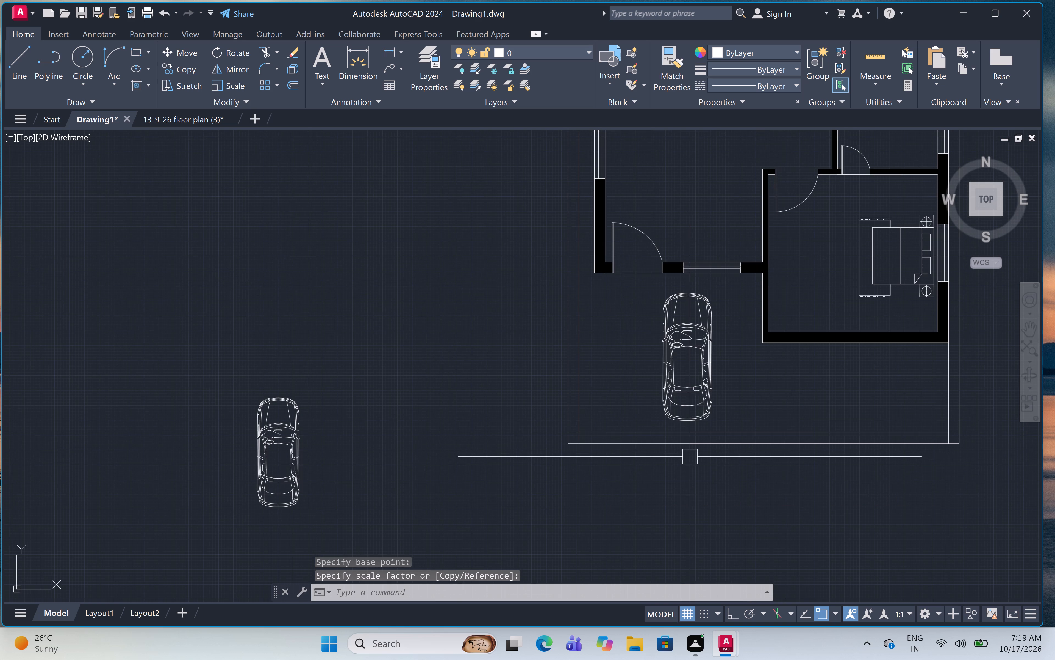
{"action": "scroll", "coordinate": [704, 461], "scroll_direction": "up", "scroll_amount": 2}
{"action": "type", "text": "l"}
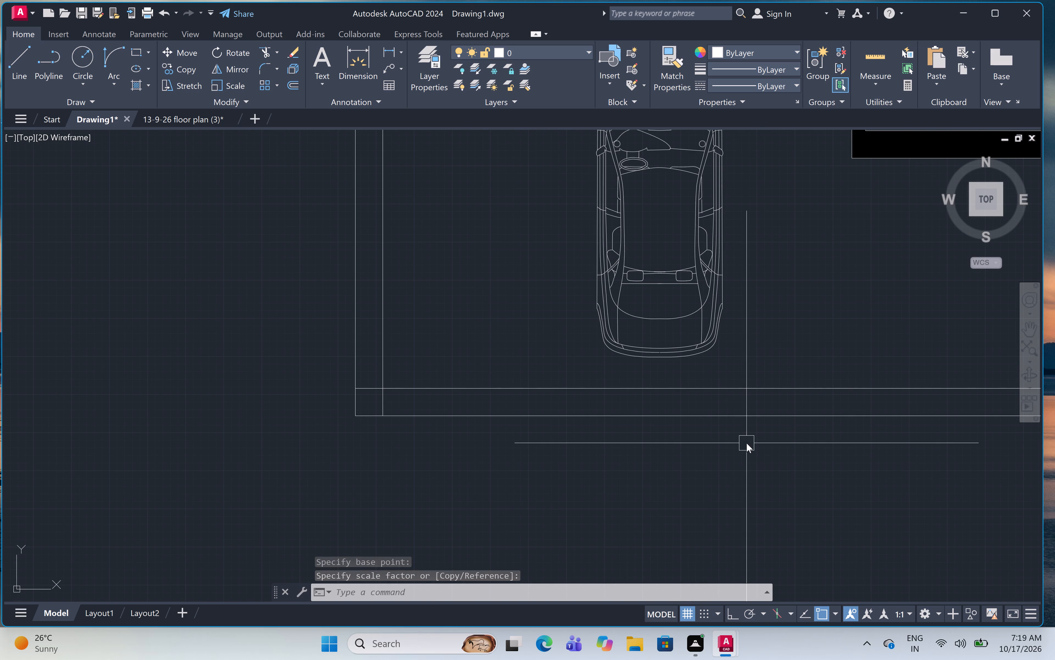
{"action": "key", "text": "space"}
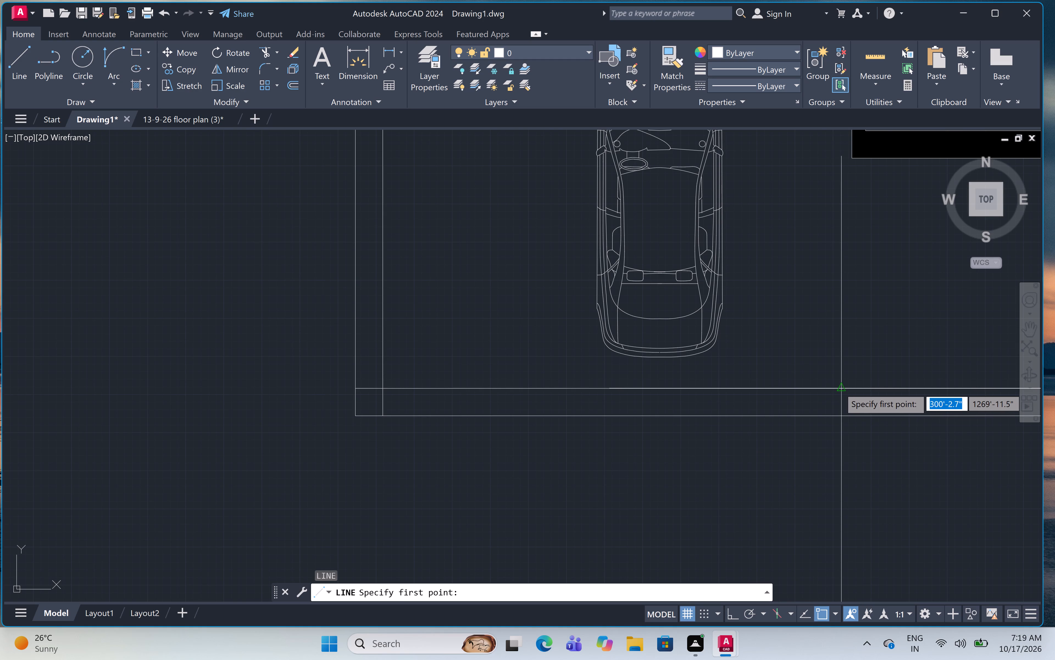
{"action": "left_click", "coordinate": [839, 388]}
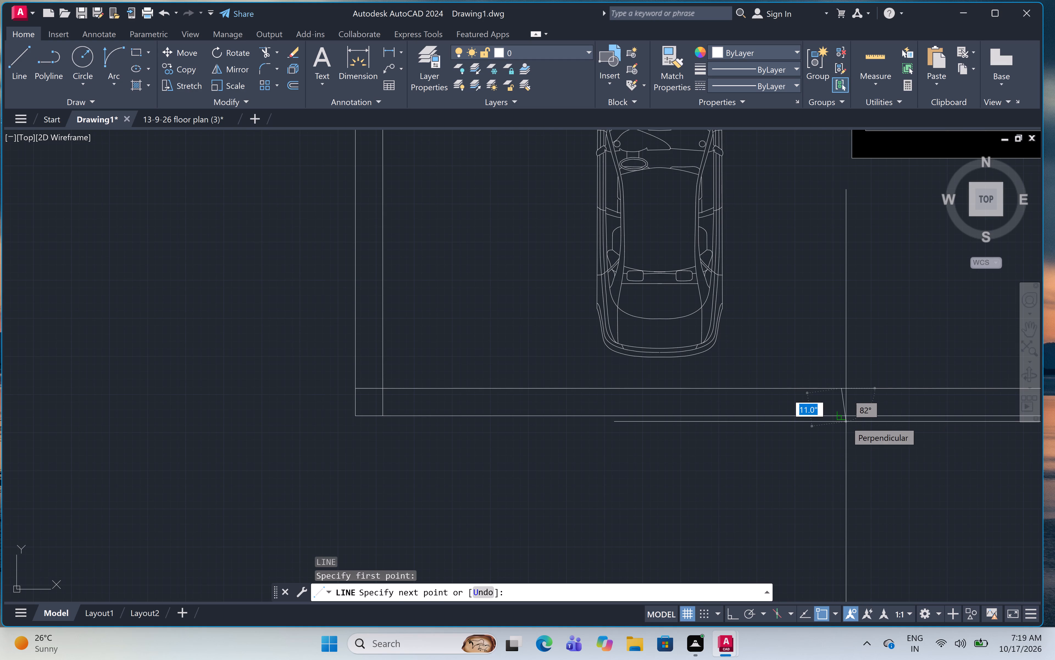
{"action": "key", "text": "F8"}
{"action": "left_click", "coordinate": [841, 416]}
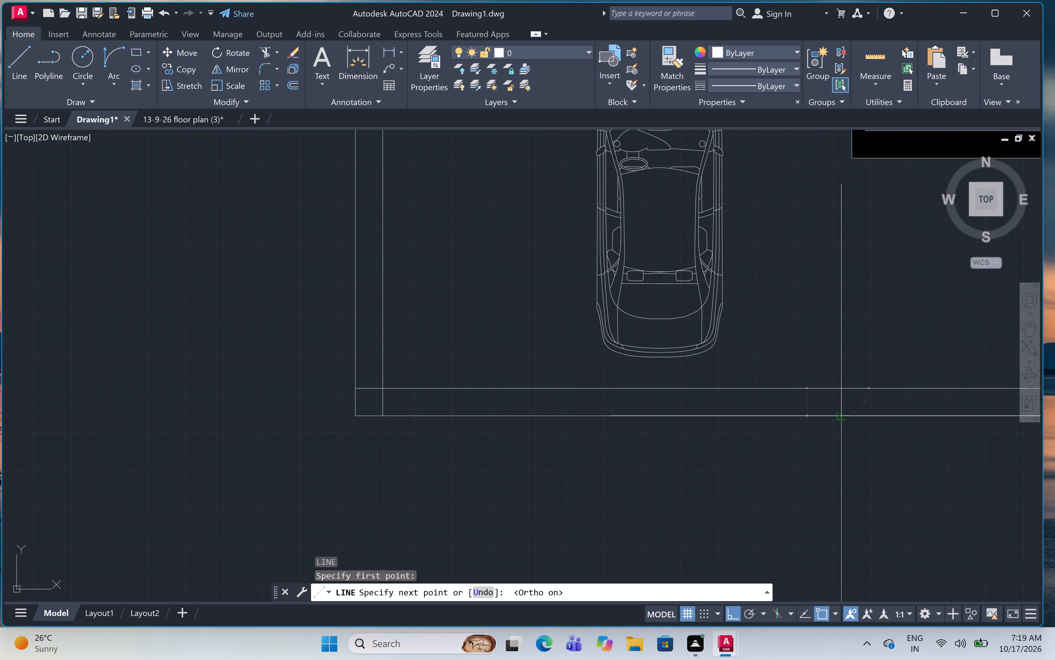
{"action": "left_click", "coordinate": [424, 412]}
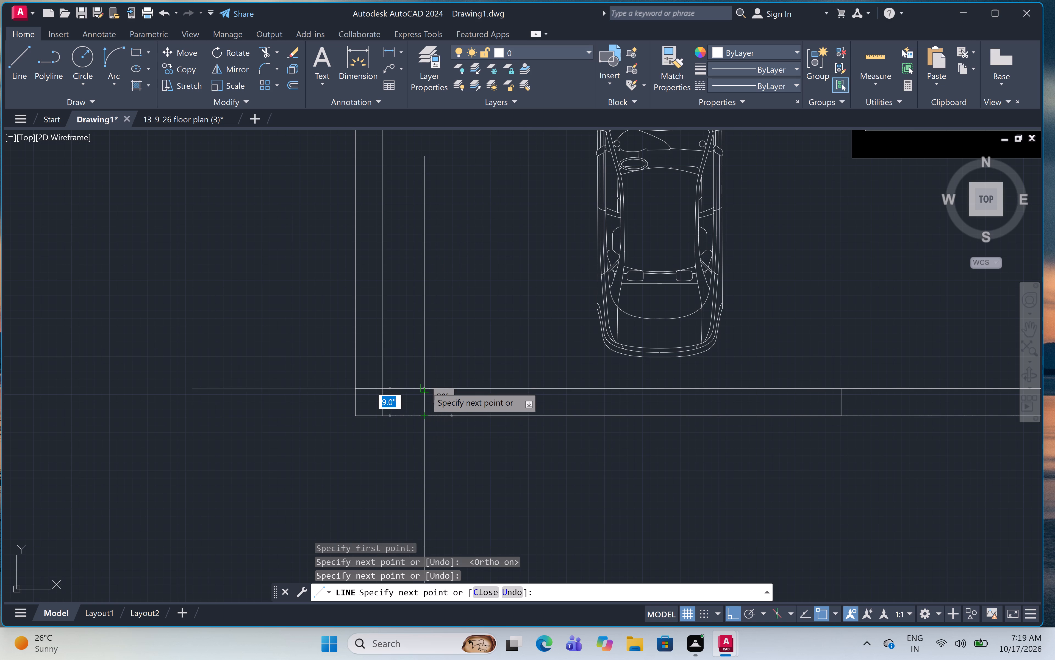
{"action": "left_click", "coordinate": [425, 386]}
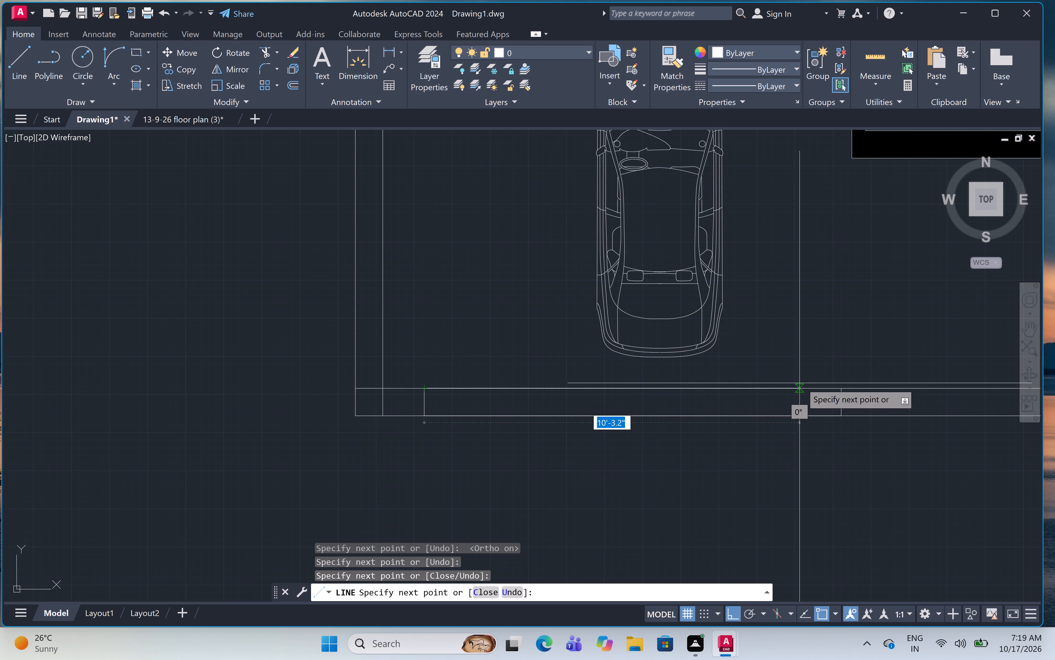
{"action": "left_click", "coordinate": [842, 386]}
{"action": "key", "text": "Escape"}
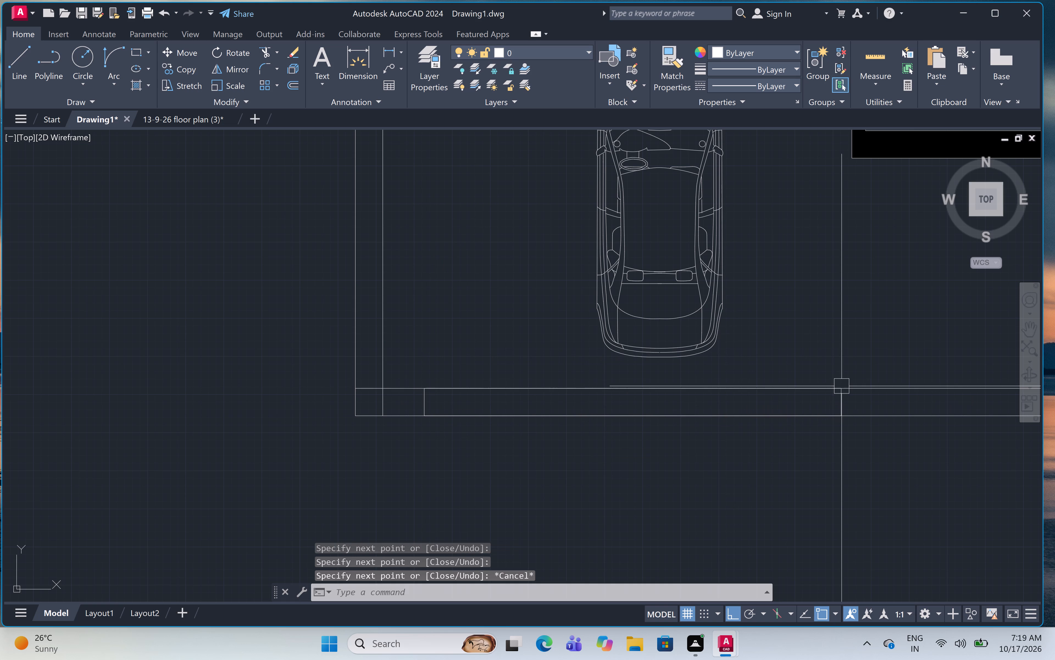
Draw two diagonal lines between opposite corners of the gate outline so that they cross.
{"action": "type", "text": "l"}
{"action": "key", "text": "space"}
{"action": "left_click", "coordinate": [842, 386]}
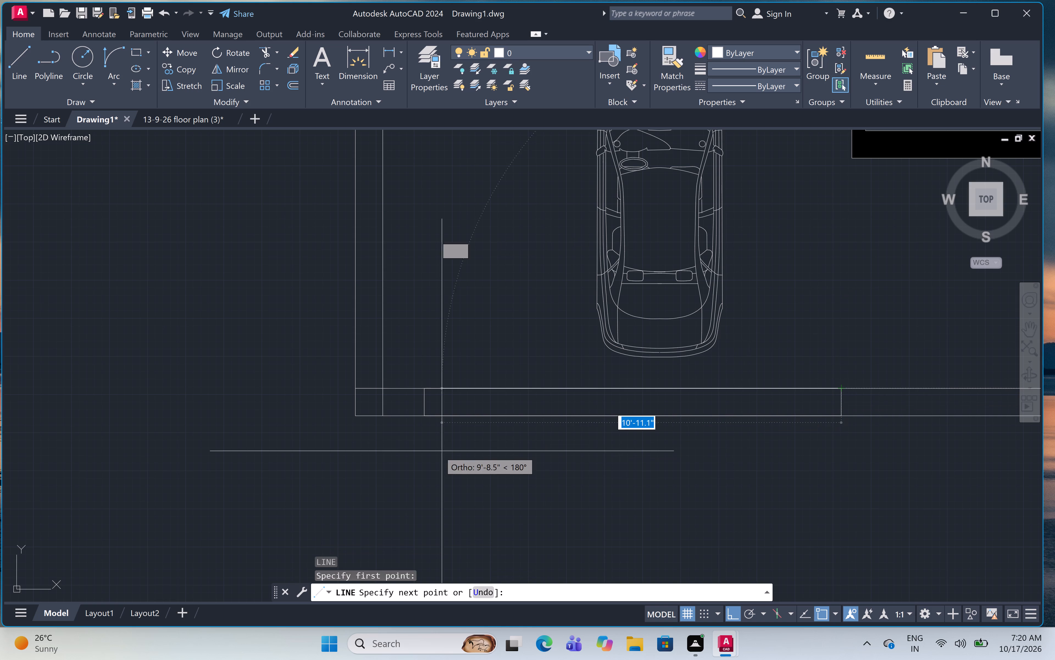
{"action": "left_click", "coordinate": [421, 413]}
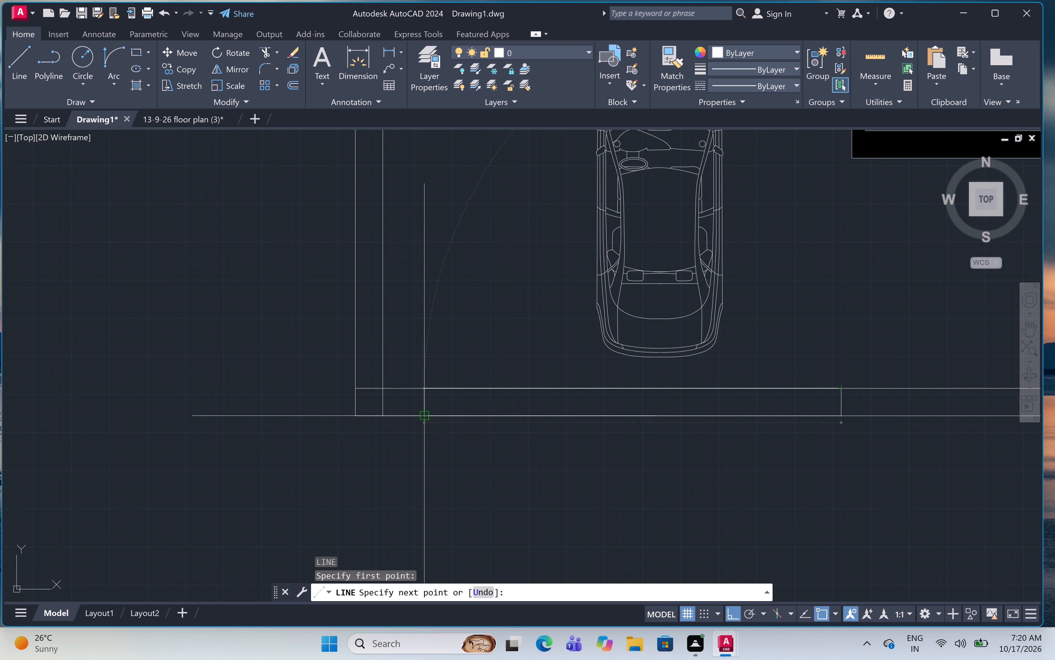
{"action": "key", "text": "space"}
{"action": "key", "text": "space"}
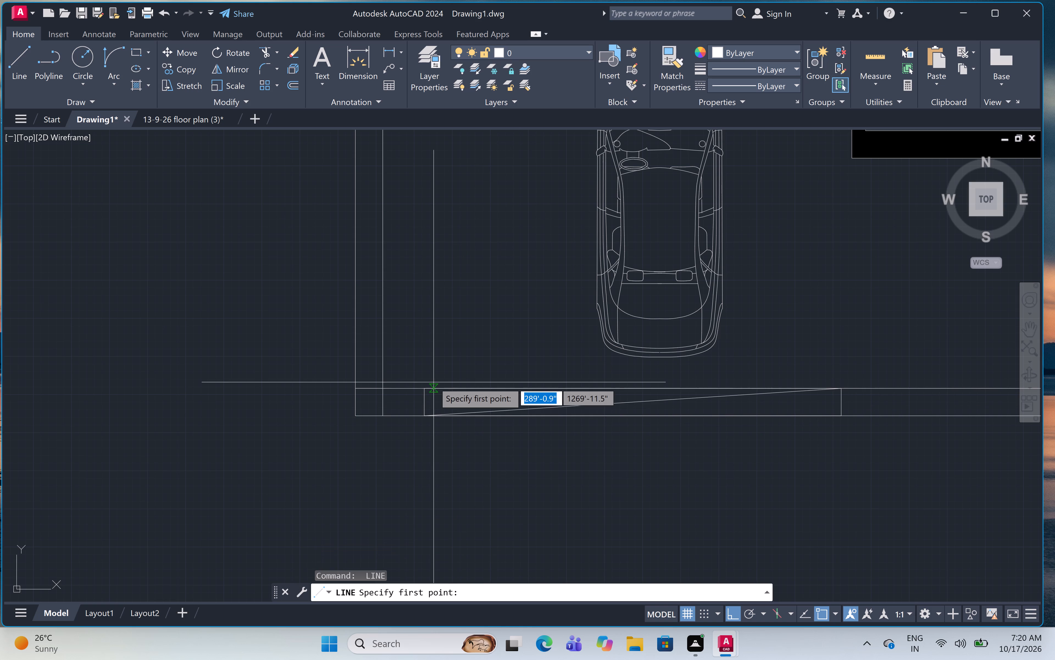
{"action": "left_click", "coordinate": [427, 388]}
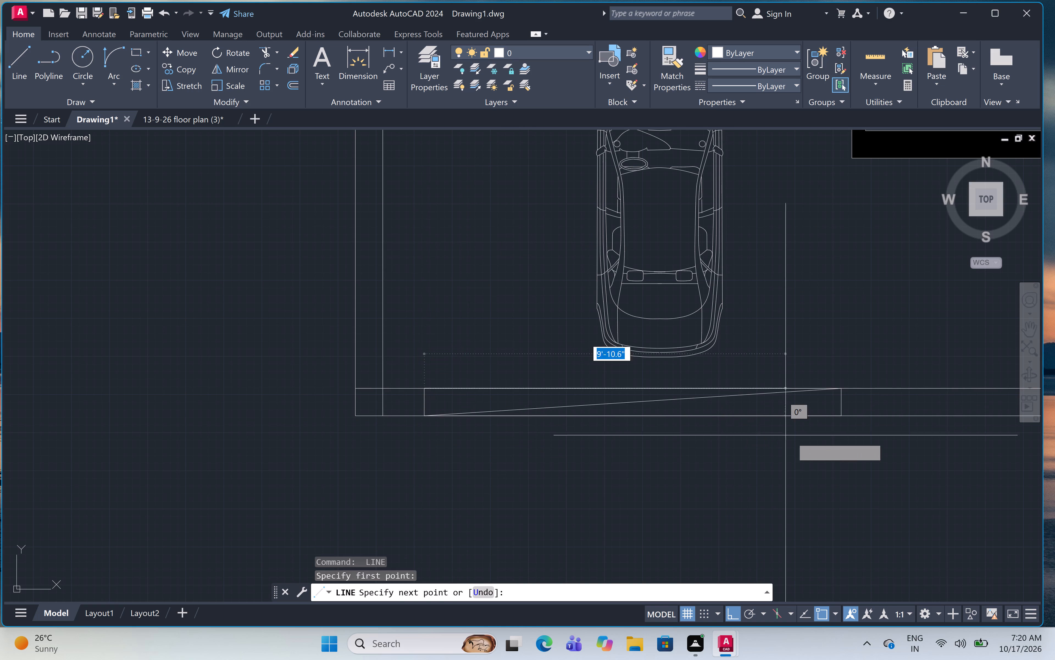
{"action": "left_click", "coordinate": [842, 415]}
{"action": "key", "text": "space"}
Trim the two overlapping inner wall line ends at the southwest corner of the boundary wall.
{"action": "scroll", "coordinate": [866, 410], "scroll_direction": "down", "scroll_amount": 4}
{"action": "middle_click_drag", "start_coordinate": [871, 386], "coordinate": [870, 388]}
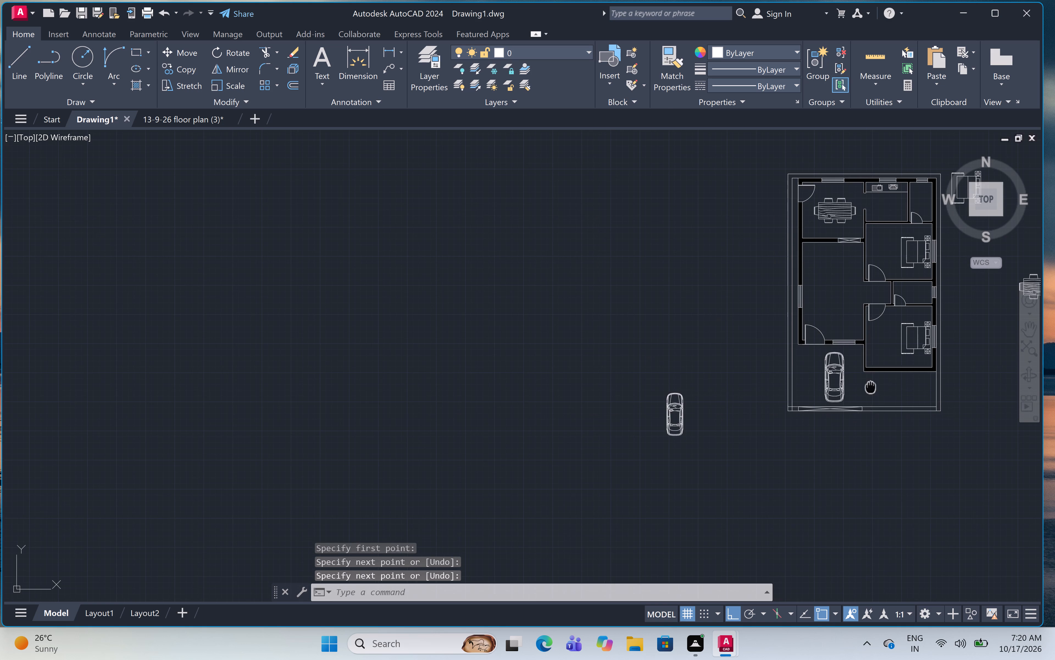
{"action": "middle_click_drag", "start_coordinate": [870, 388], "coordinate": [842, 409]}
{"action": "scroll", "coordinate": [752, 432], "scroll_direction": "up", "scroll_amount": 4}
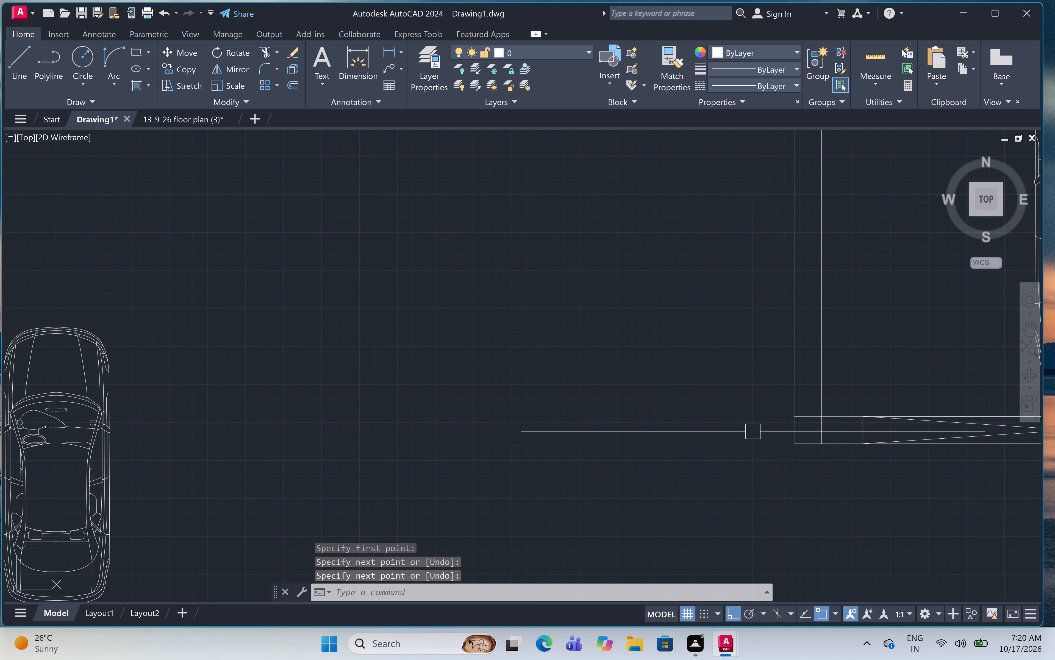
{"action": "type", "text": "tr"}
{"action": "key", "text": "space"}
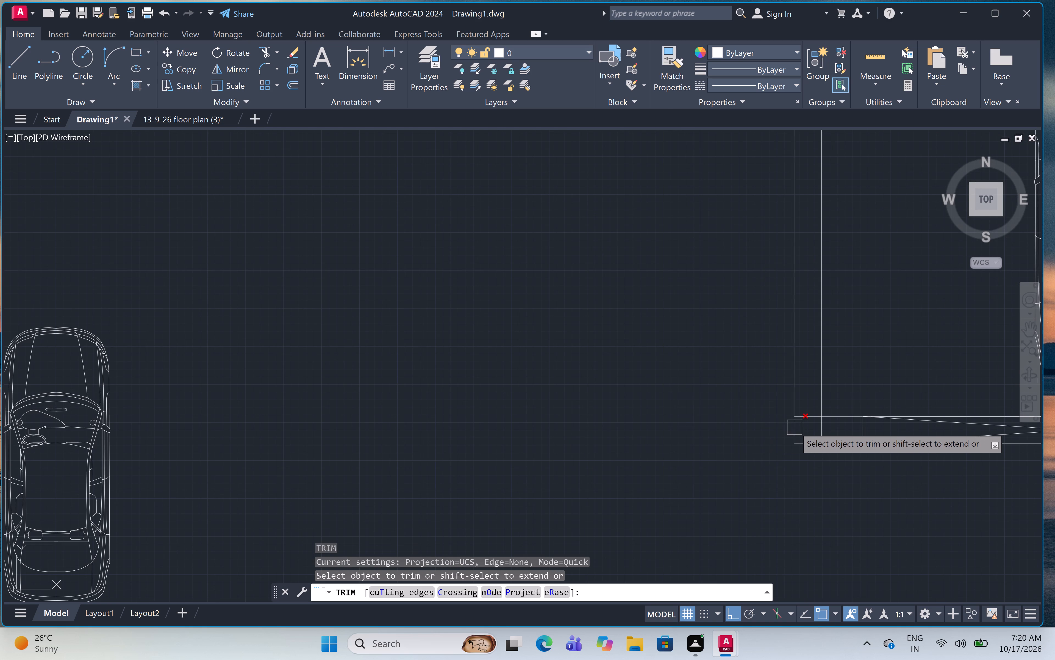
{"action": "left_click", "coordinate": [805, 419]}
{"action": "left_click", "coordinate": [820, 428]}
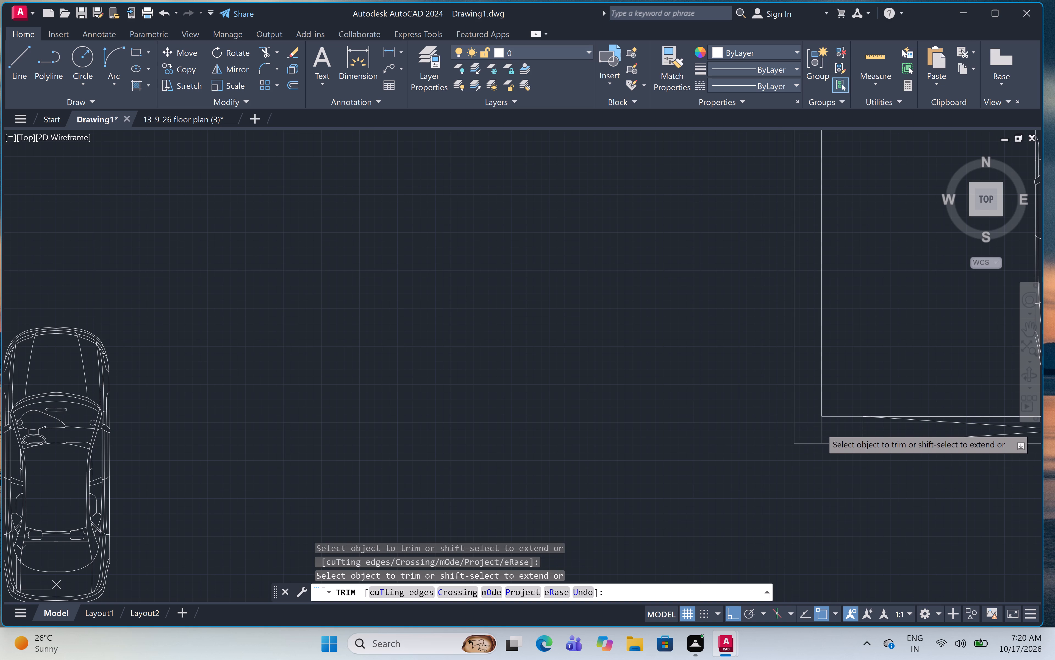
{"action": "scroll", "coordinate": [739, 421], "scroll_direction": "down", "scroll_amount": 5}
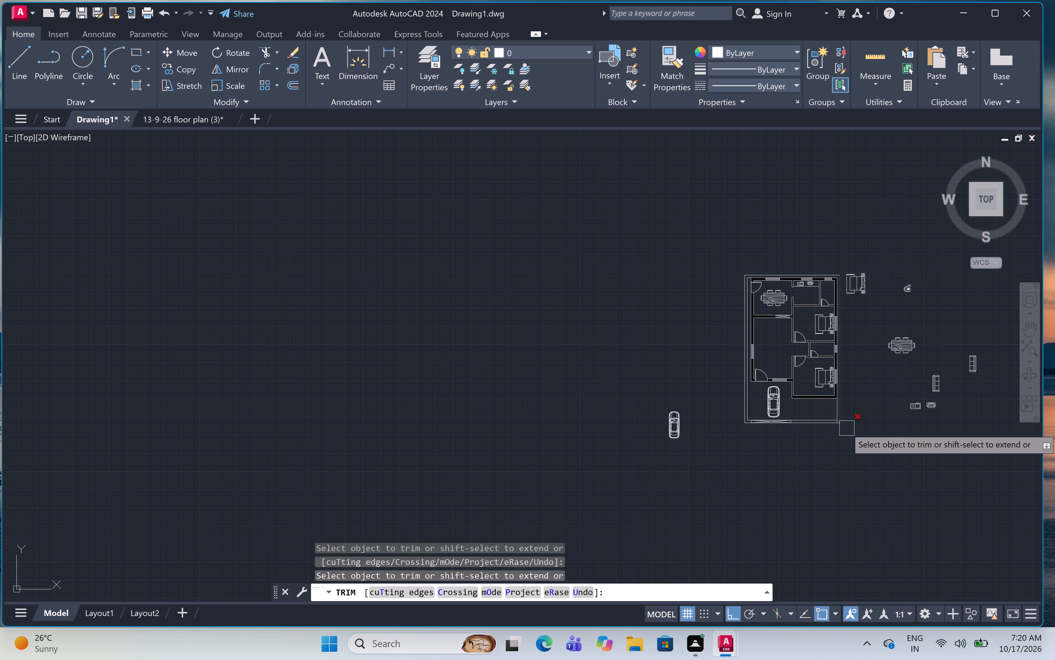
{"action": "scroll", "coordinate": [833, 420], "scroll_direction": "up", "scroll_amount": 5}
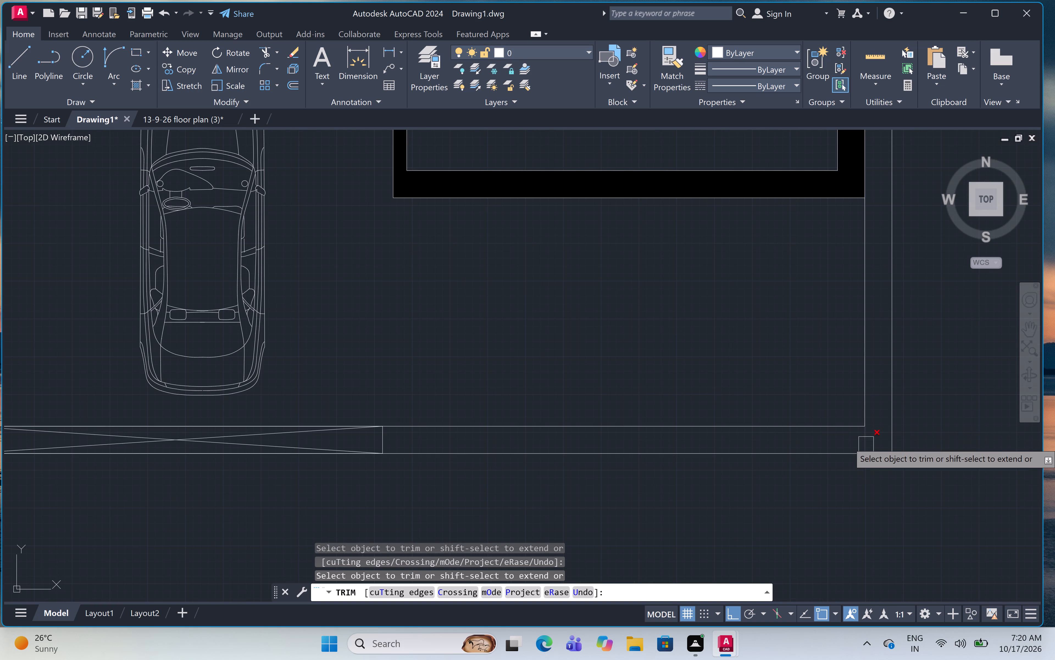
{"action": "scroll", "coordinate": [885, 427], "scroll_direction": "down", "scroll_amount": 3}
{"action": "key", "text": "Escape"}
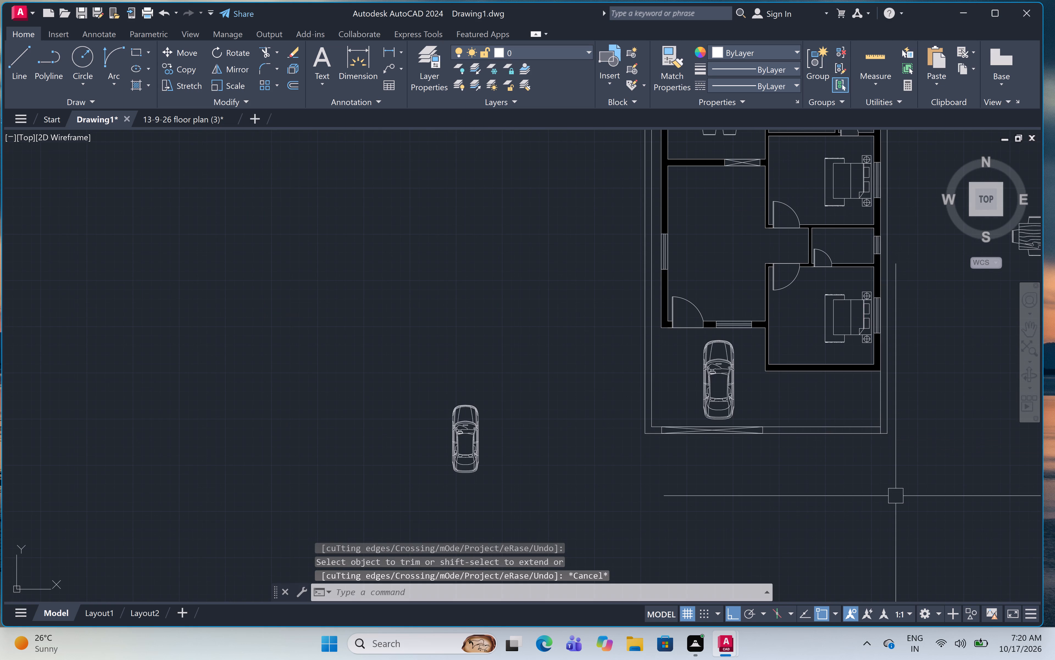
Move the spare sofa nearest the plan into the living room, along the west wall beside its window, with Ortho off.
{"action": "middle_click_drag", "start_coordinate": [886, 529], "coordinate": [858, 596]}
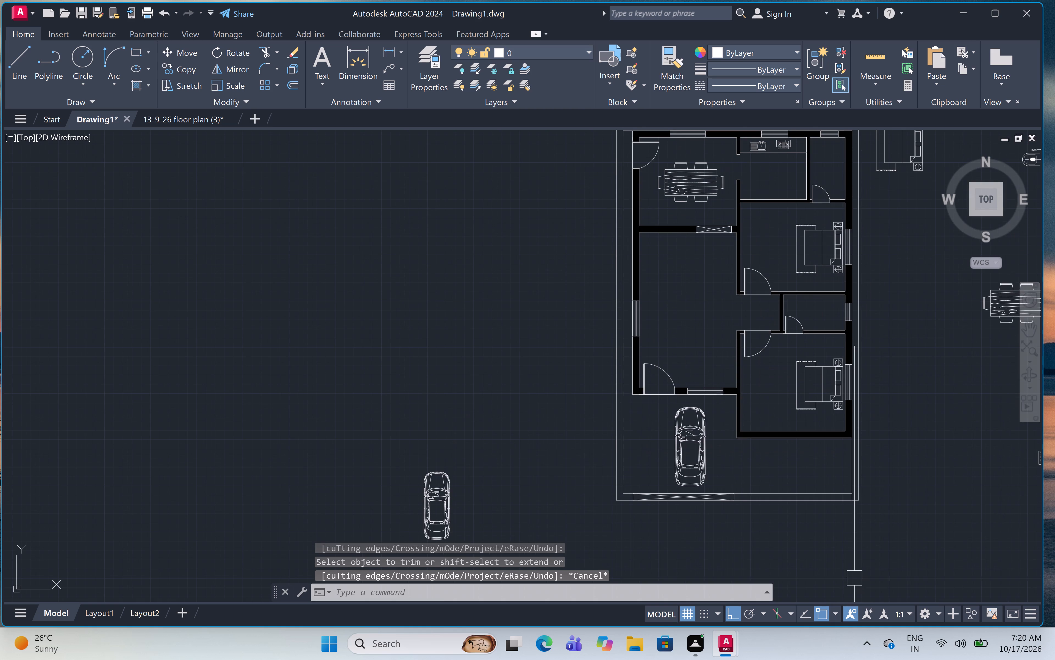
{"action": "scroll", "coordinate": [837, 537], "scroll_direction": "down", "scroll_amount": 1}
{"action": "middle_click_drag", "start_coordinate": [916, 490], "coordinate": [811, 492]}
{"action": "left_click", "coordinate": [916, 423]}
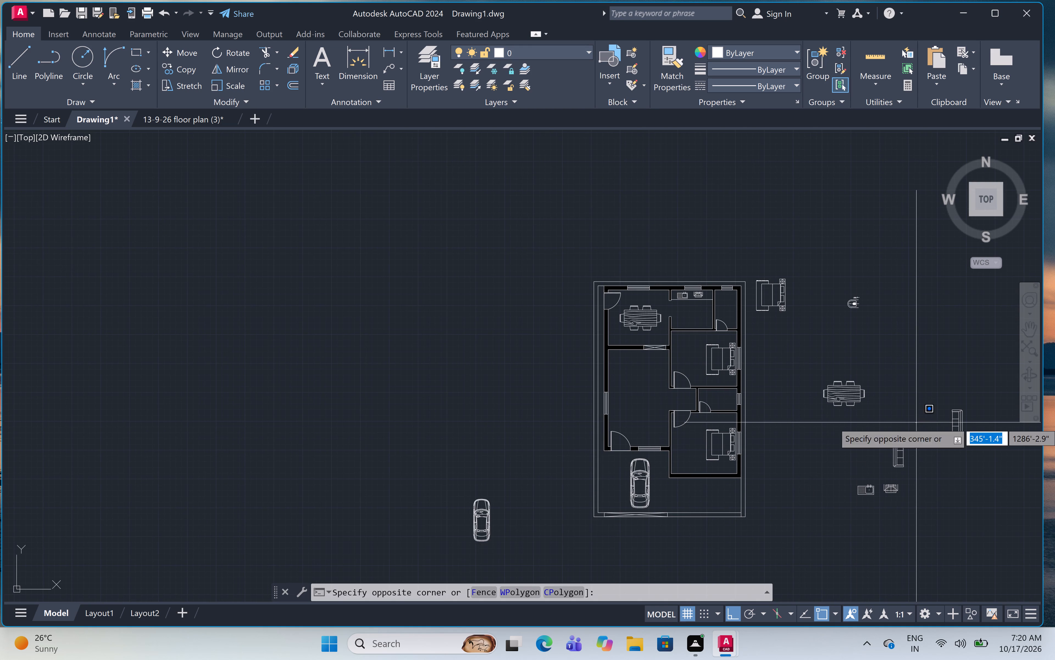
{"action": "left_click", "coordinate": [886, 474]}
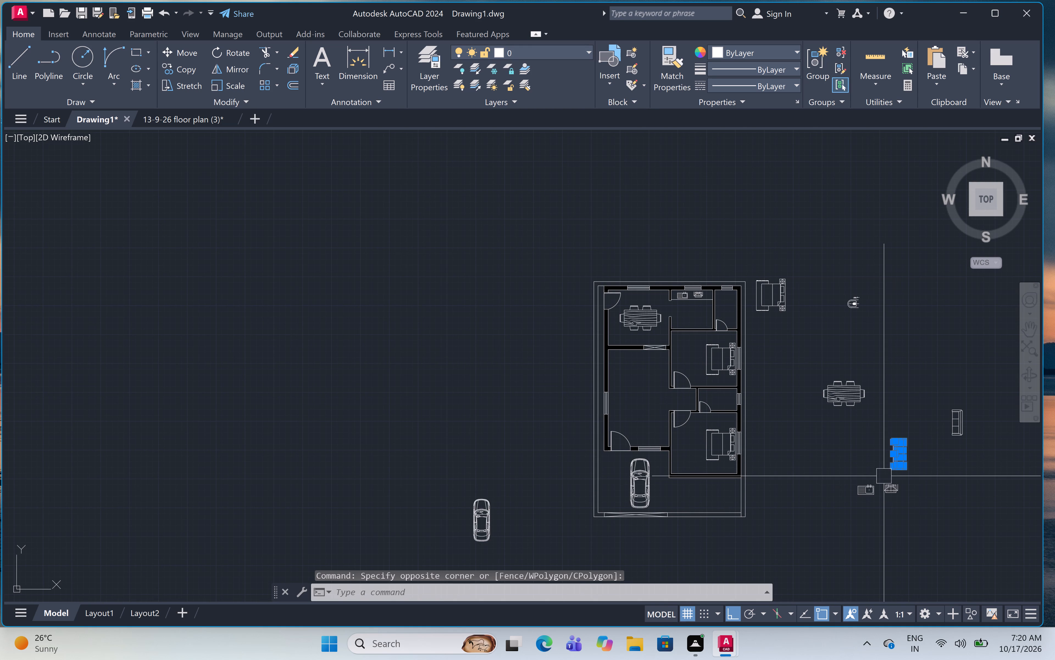
{"action": "type", "text": "m"}
{"action": "key", "text": "space"}
{"action": "left_click", "coordinate": [903, 455]}
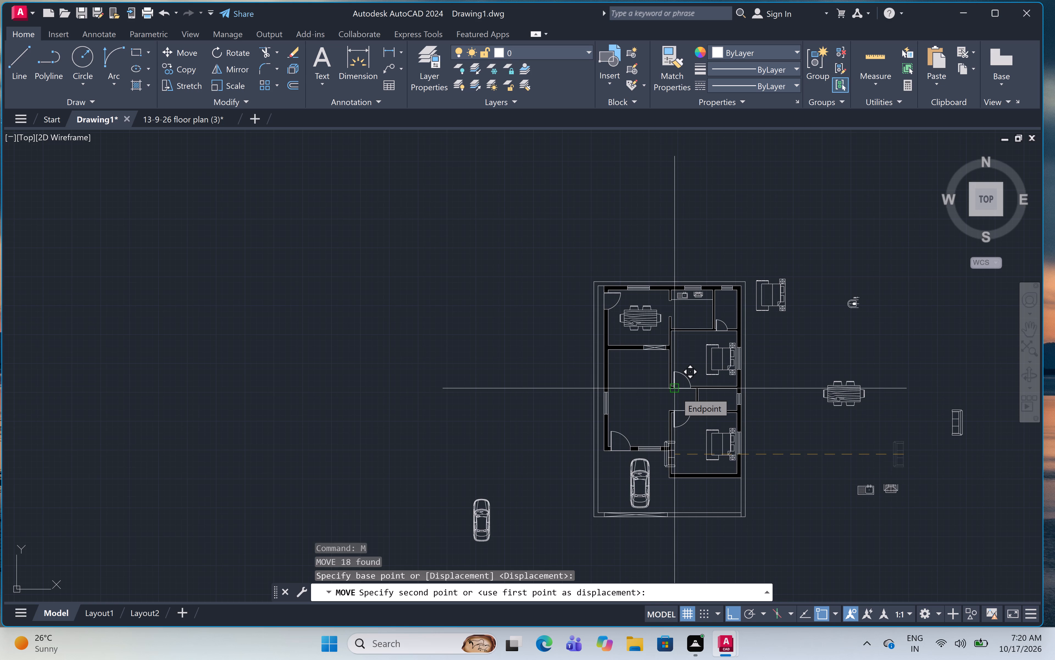
{"action": "key", "text": "F8"}
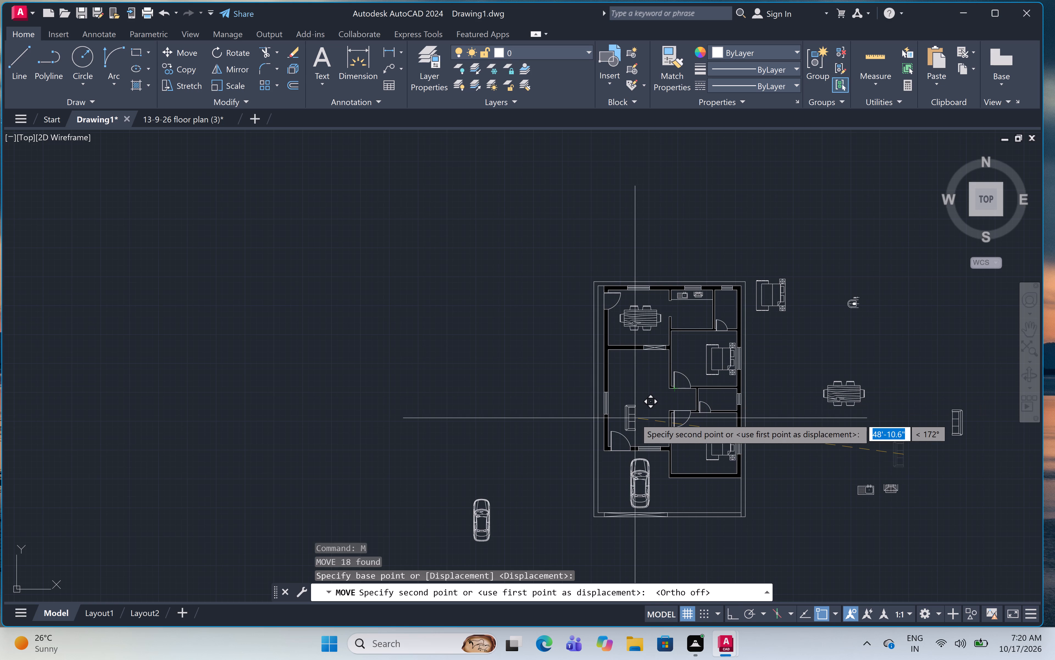
{"action": "scroll", "coordinate": [629, 421], "scroll_direction": "up", "scroll_amount": 3}
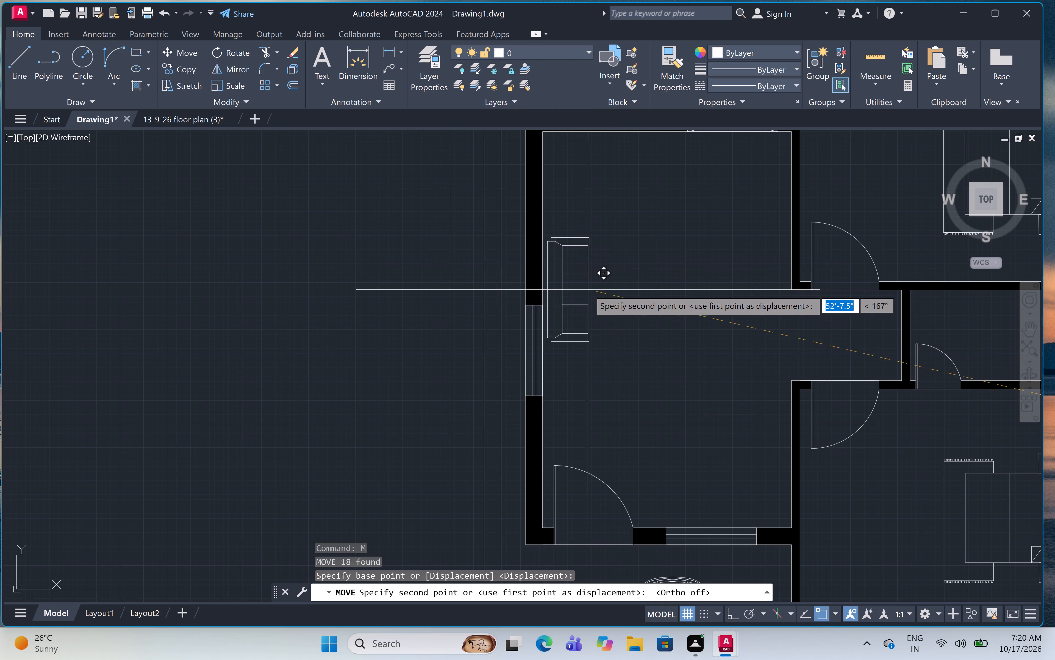
{"action": "left_click", "coordinate": [594, 273]}
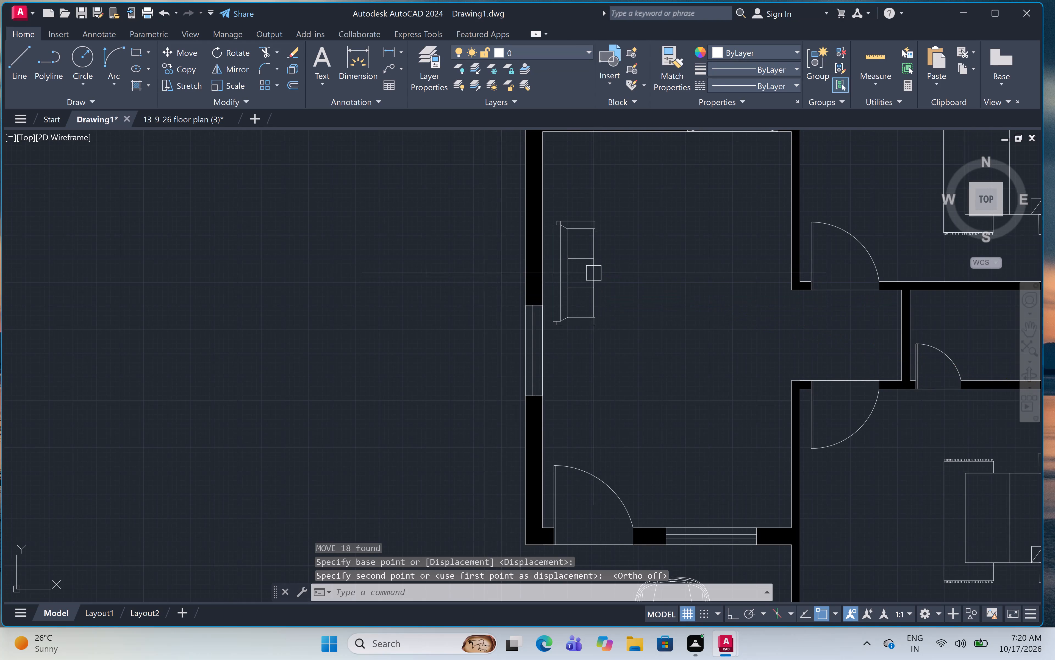
Mirror the spare sofa east of the plan across a vertical line to its west with Ortho on, keeping the original.
{"action": "scroll", "coordinate": [711, 329], "scroll_direction": "down", "scroll_amount": 1}
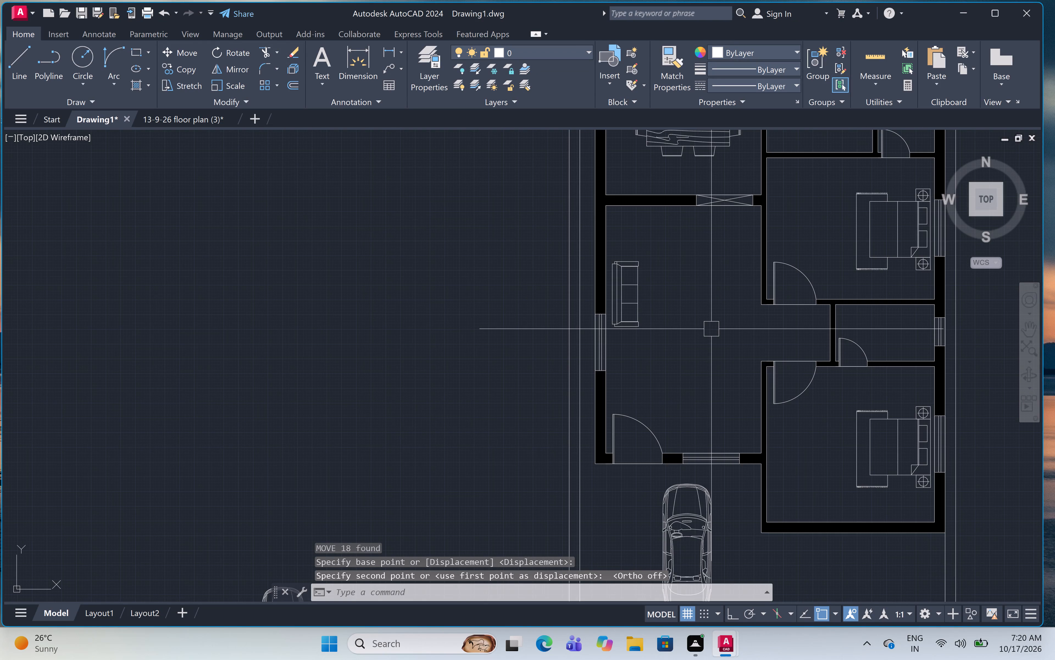
{"action": "scroll", "coordinate": [713, 354], "scroll_direction": "down", "scroll_amount": 1}
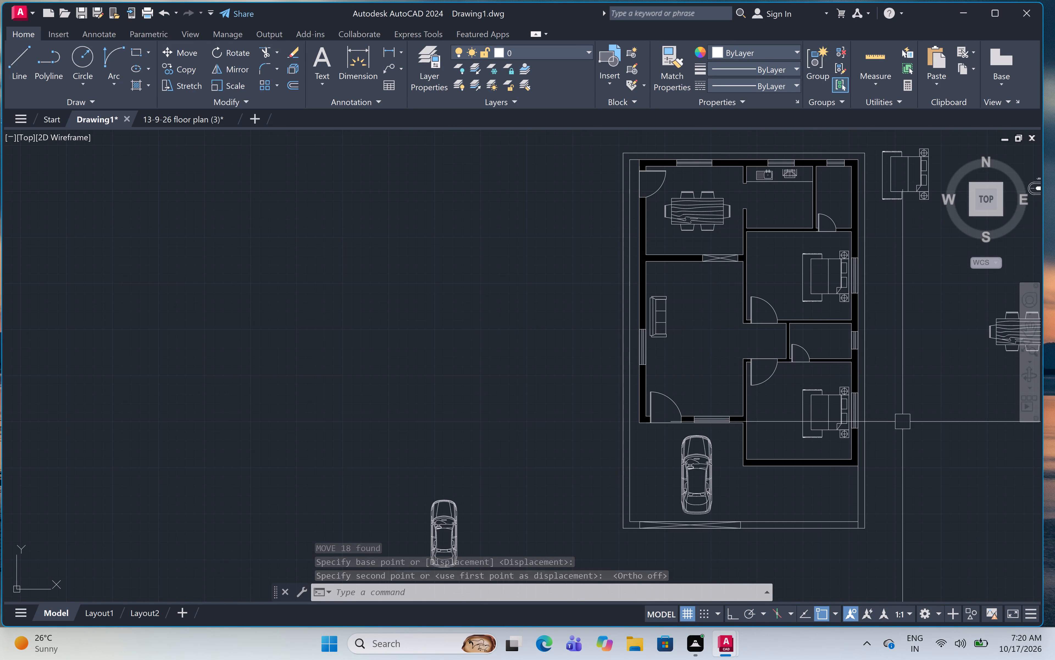
{"action": "middle_click_drag", "start_coordinate": [903, 422], "coordinate": [571, 433]}
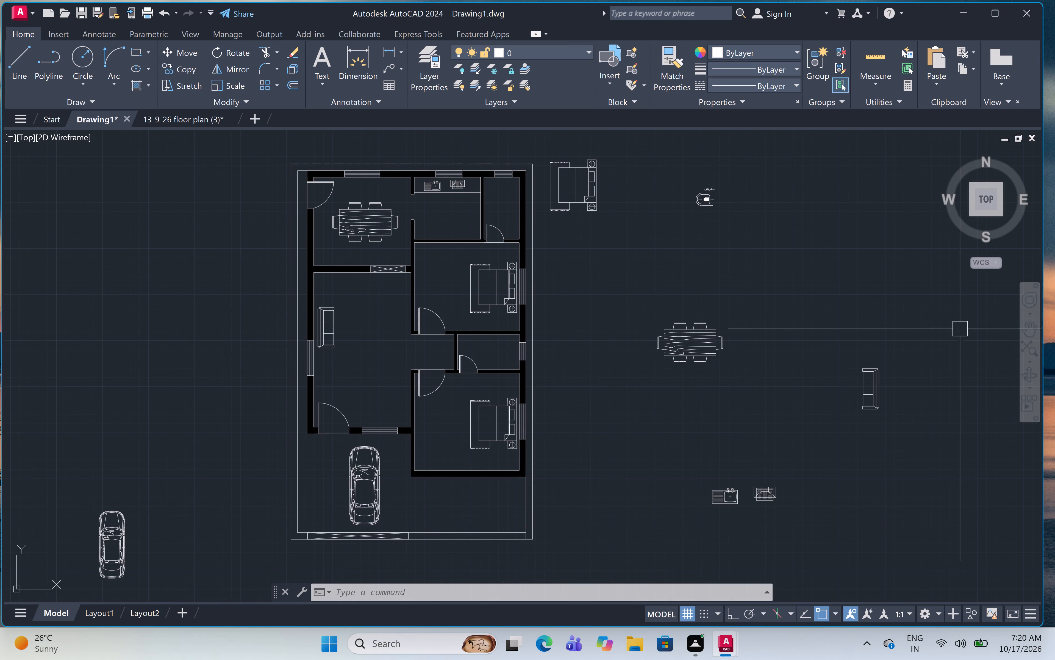
{"action": "left_click", "coordinate": [921, 337]}
{"action": "left_click", "coordinate": [795, 479]}
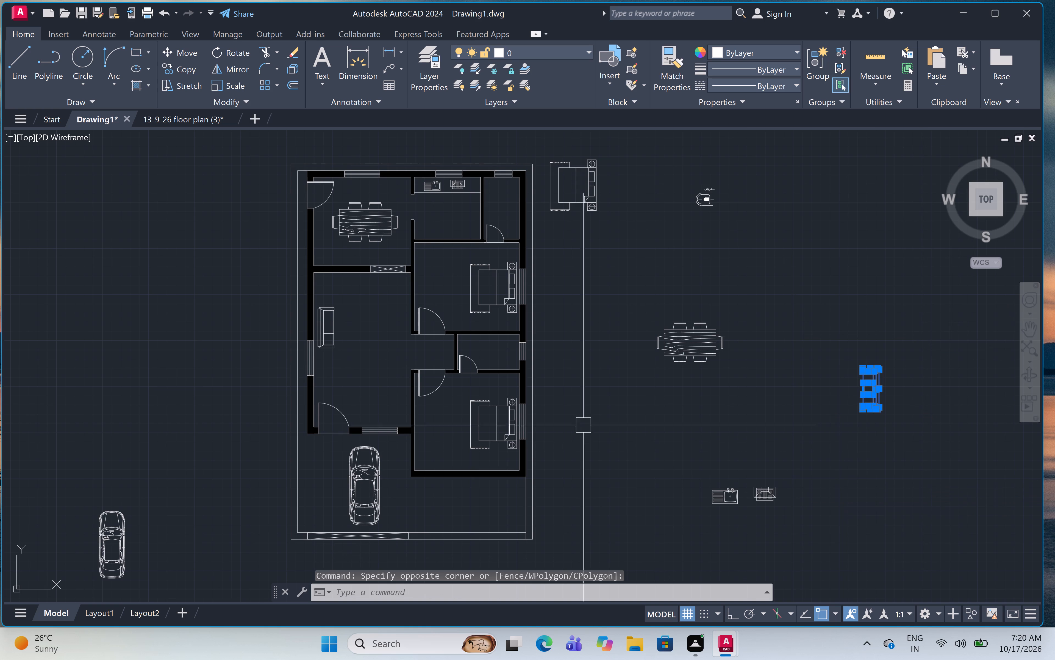
{"action": "left_click", "coordinate": [232, 68]}
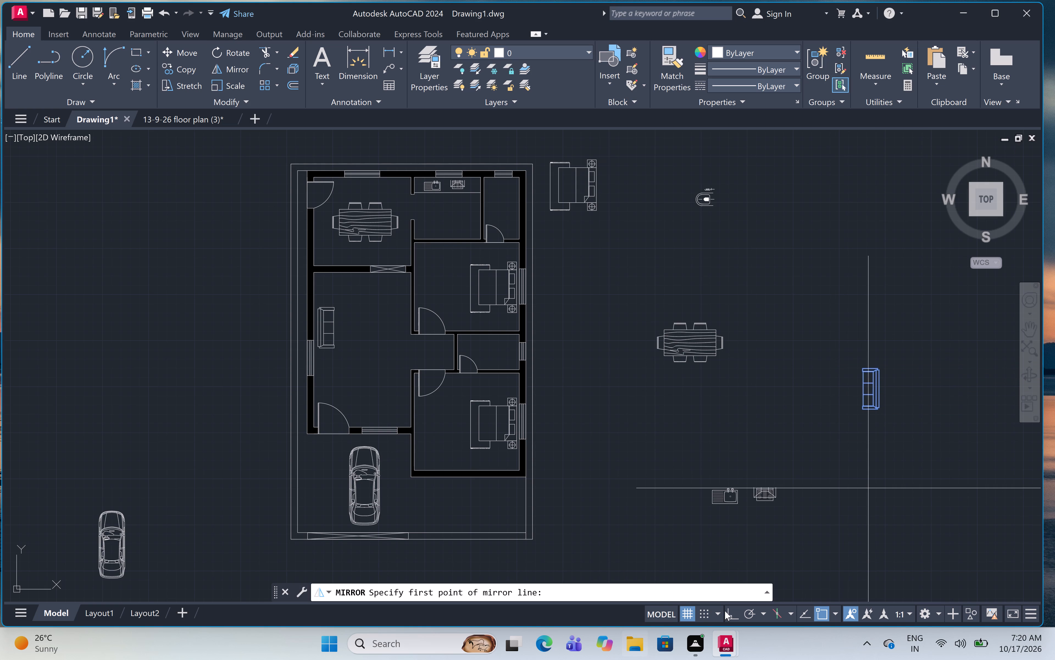
{"action": "left_click", "coordinate": [734, 610]}
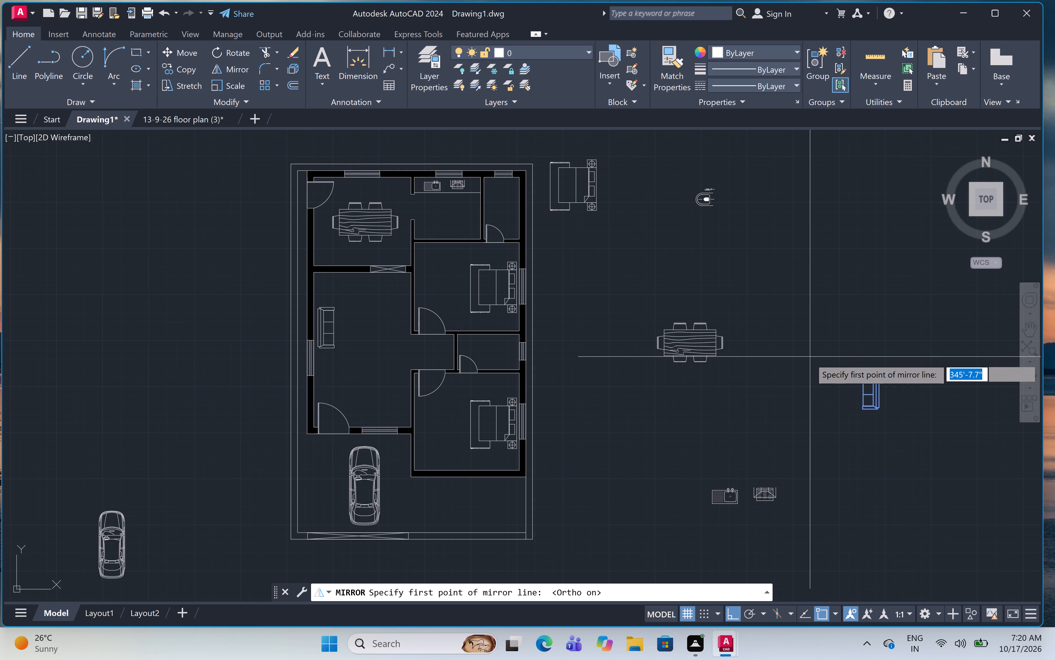
{"action": "left_click", "coordinate": [813, 369]}
{"action": "left_click", "coordinate": [838, 217]}
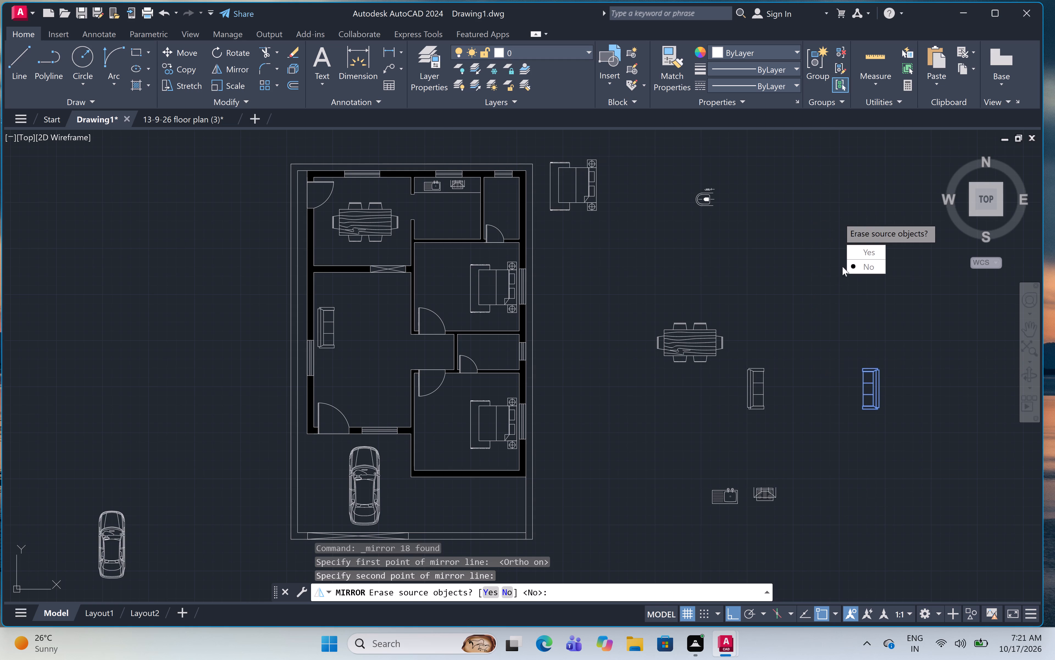
{"action": "type", "text": "n"}
{"action": "key", "text": "space"}
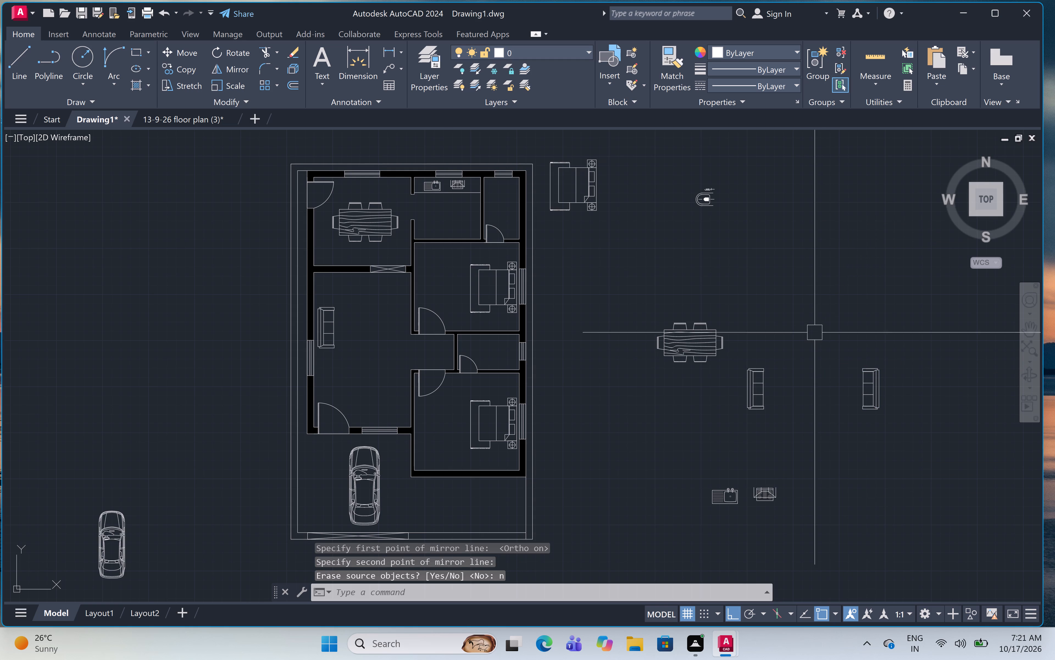
Rotate the mirrored sofa copy a quarter turn counterclockwise about the middle of its back, so the back faces south.
{"action": "left_click", "coordinate": [773, 348]}
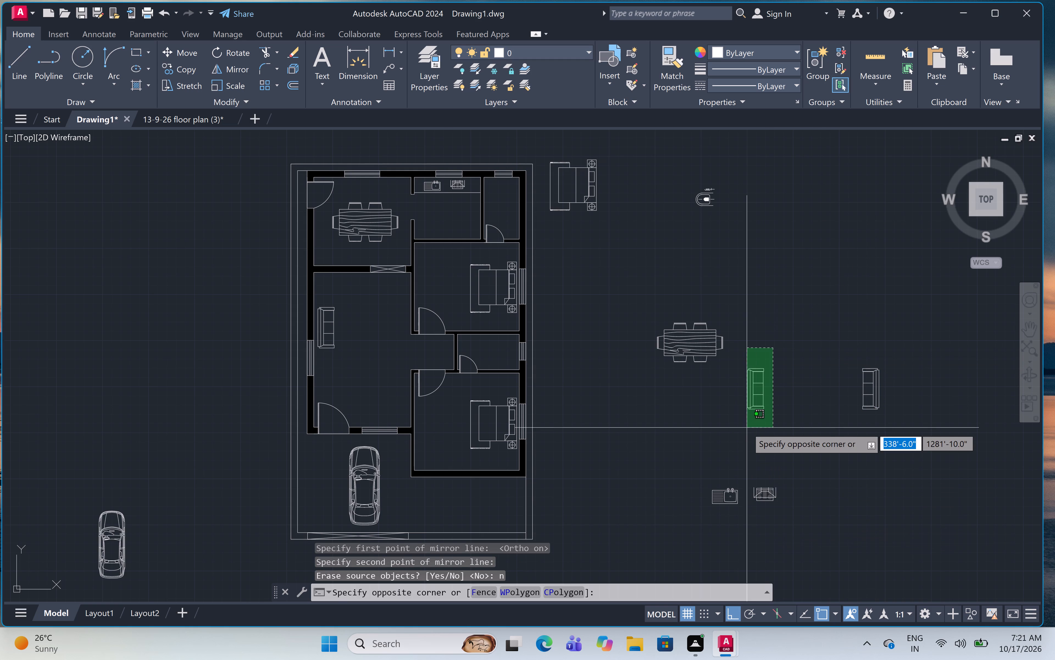
{"action": "left_click", "coordinate": [735, 435]}
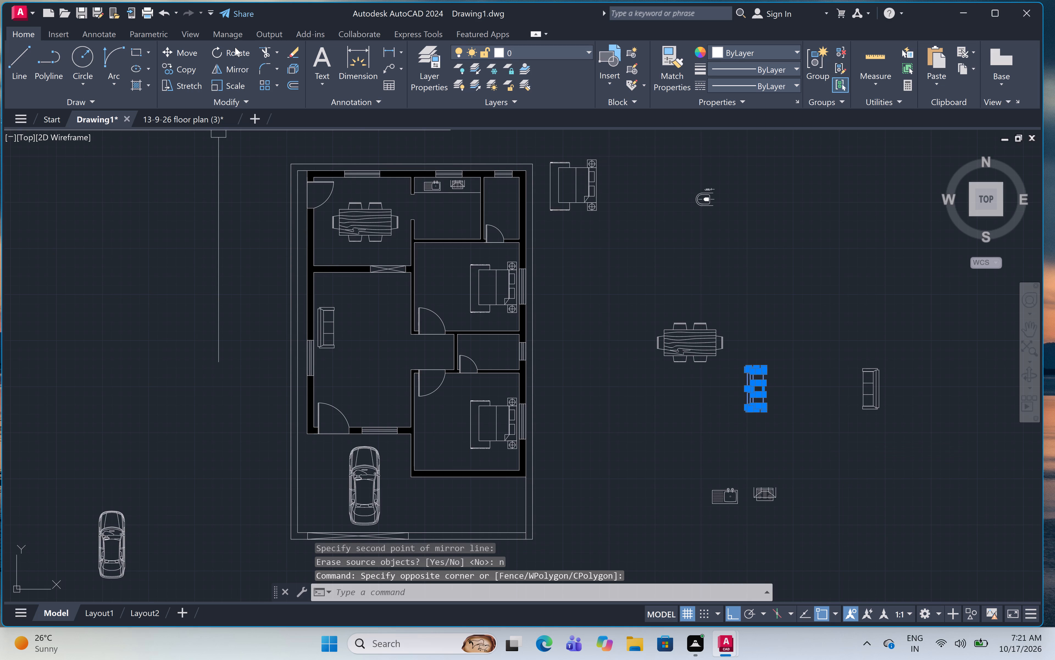
{"action": "left_click", "coordinate": [235, 46]}
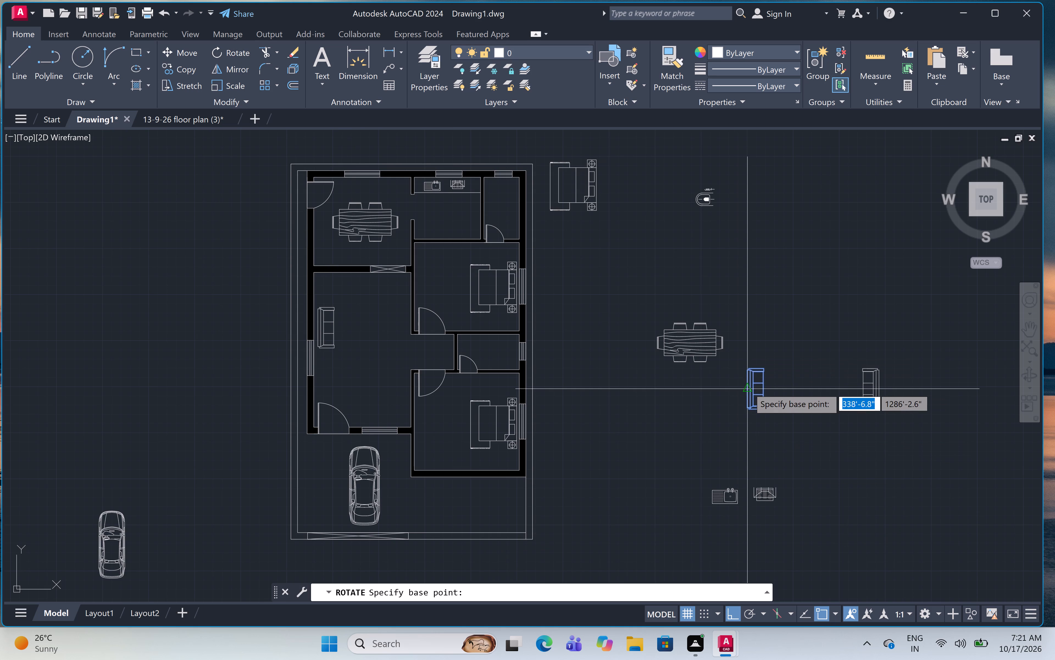
{"action": "left_click", "coordinate": [749, 389]}
{"action": "left_click", "coordinate": [790, 334]}
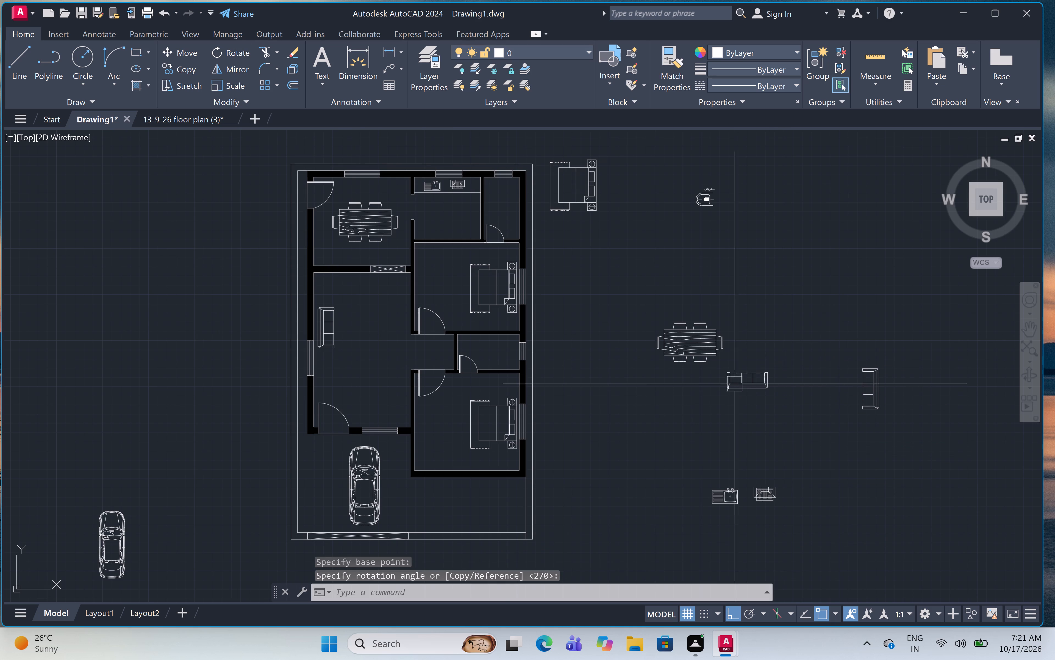
Move the rotated sofa about 10'-9" southeast with Ortho off, placing it just southwest of the upright spare sofa.
{"action": "left_click", "coordinate": [719, 360]}
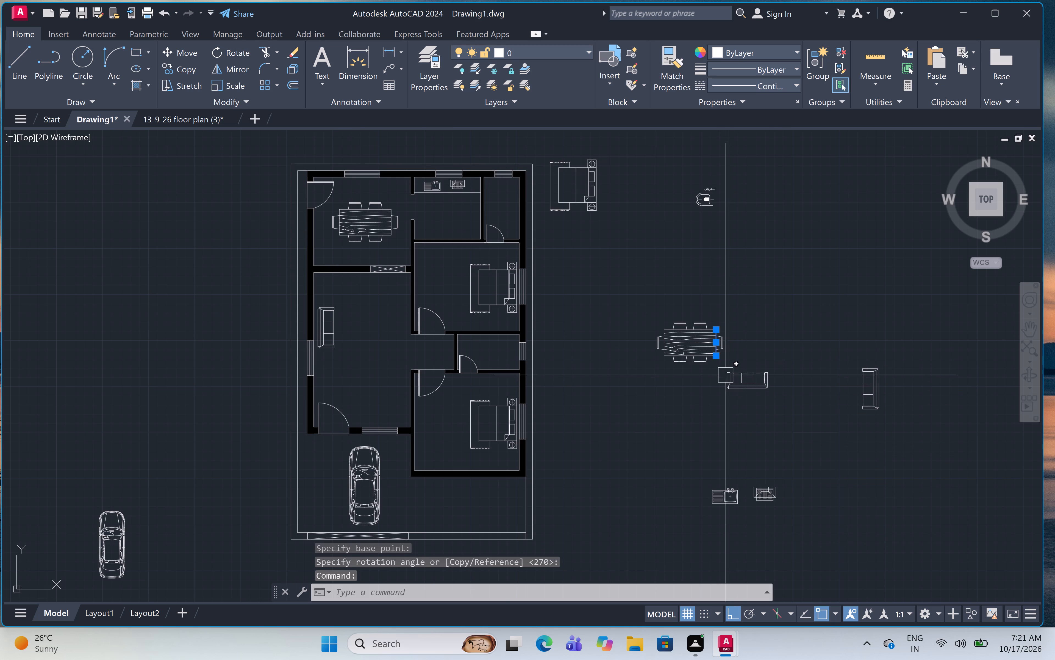
{"action": "key", "text": "Escape"}
{"action": "scroll", "coordinate": [723, 374], "scroll_direction": "up", "scroll_amount": 1}
{"action": "left_click", "coordinate": [719, 360]}
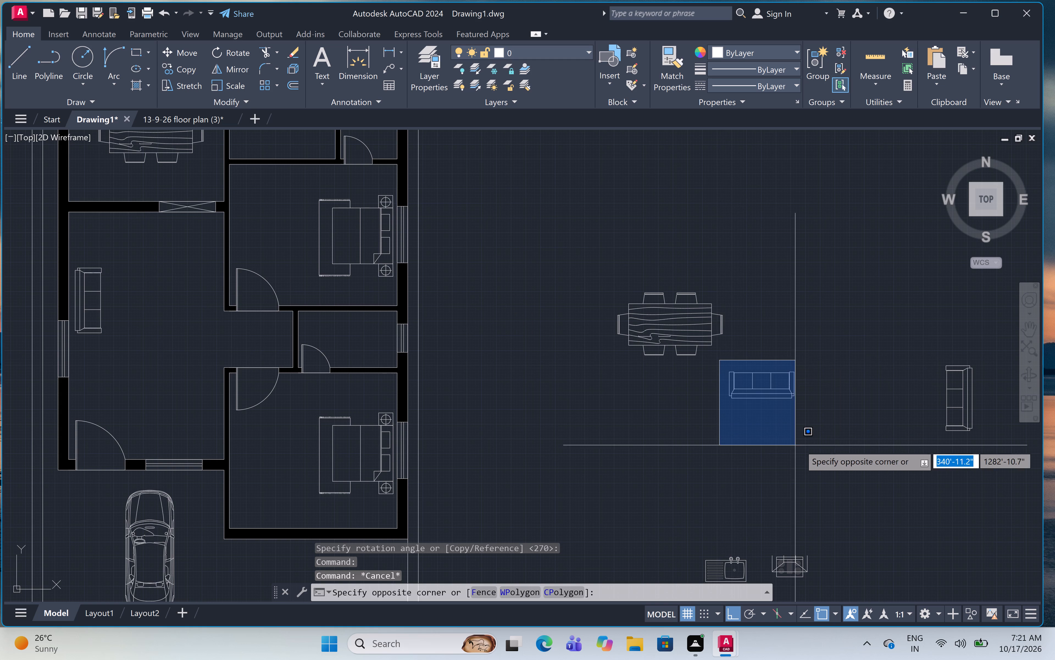
{"action": "left_click", "coordinate": [869, 445]}
{"action": "type", "text": "m"}
{"action": "key", "text": "space"}
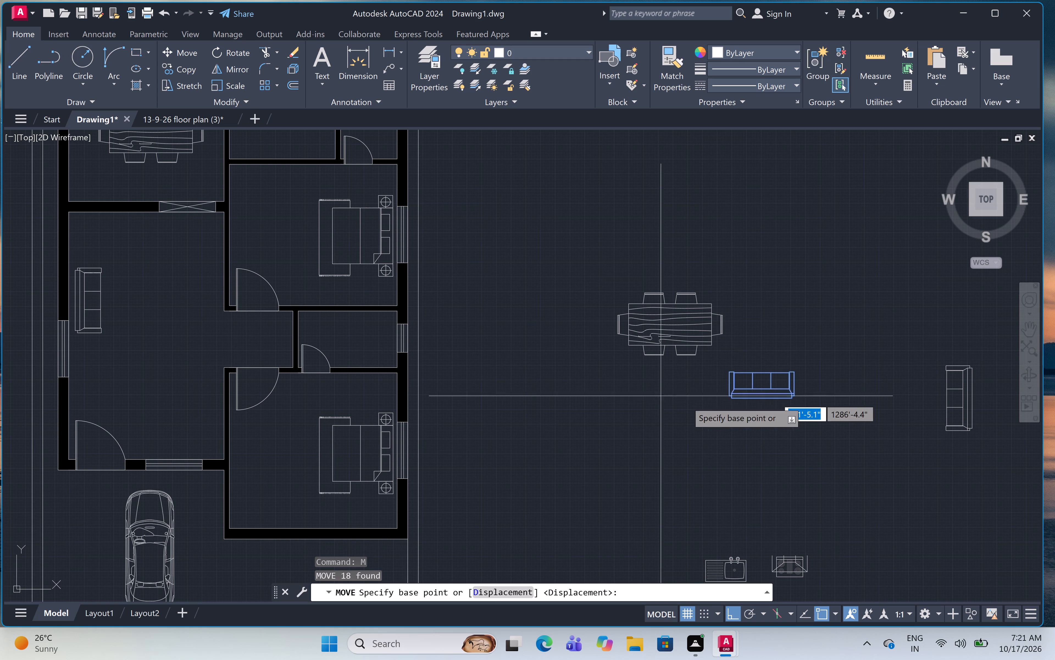
{"action": "left_click", "coordinate": [746, 389]}
{"action": "key", "text": "F8"}
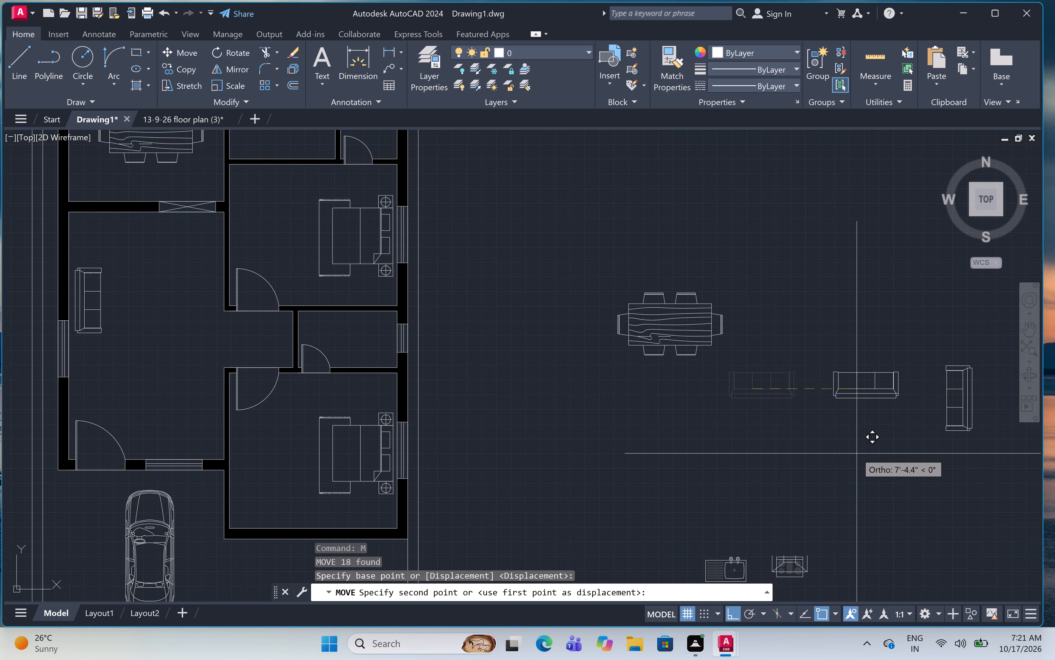
{"action": "left_click", "coordinate": [894, 453]}
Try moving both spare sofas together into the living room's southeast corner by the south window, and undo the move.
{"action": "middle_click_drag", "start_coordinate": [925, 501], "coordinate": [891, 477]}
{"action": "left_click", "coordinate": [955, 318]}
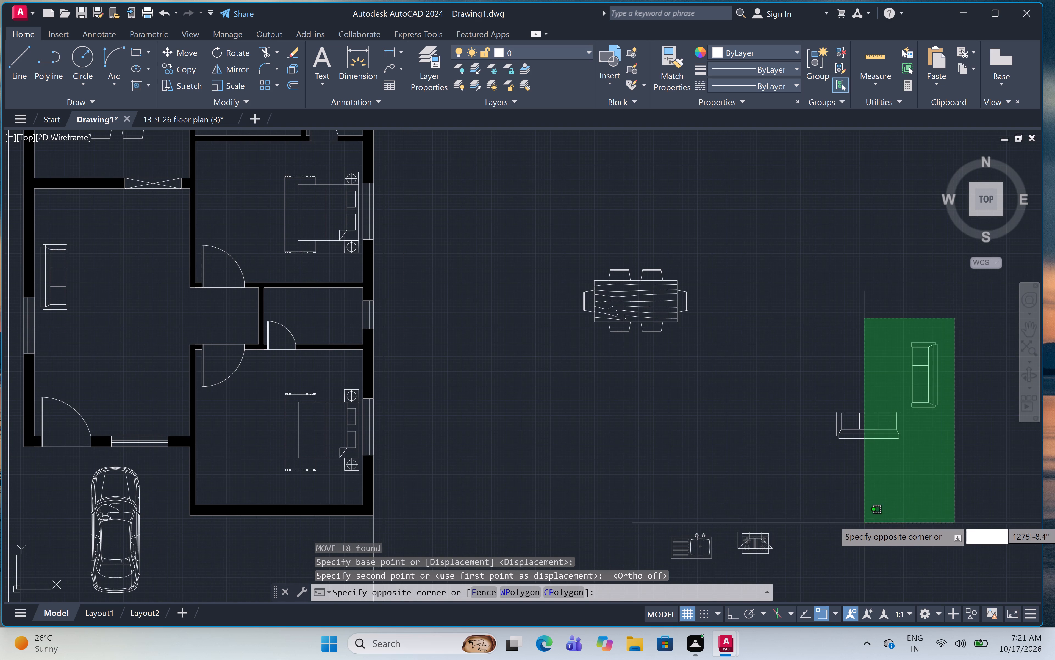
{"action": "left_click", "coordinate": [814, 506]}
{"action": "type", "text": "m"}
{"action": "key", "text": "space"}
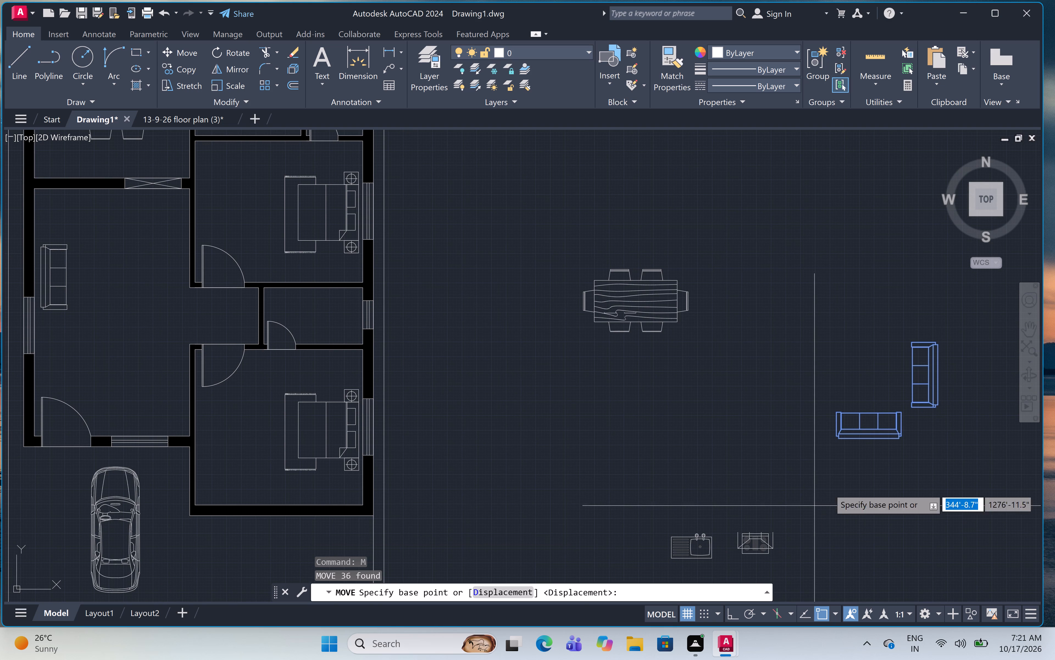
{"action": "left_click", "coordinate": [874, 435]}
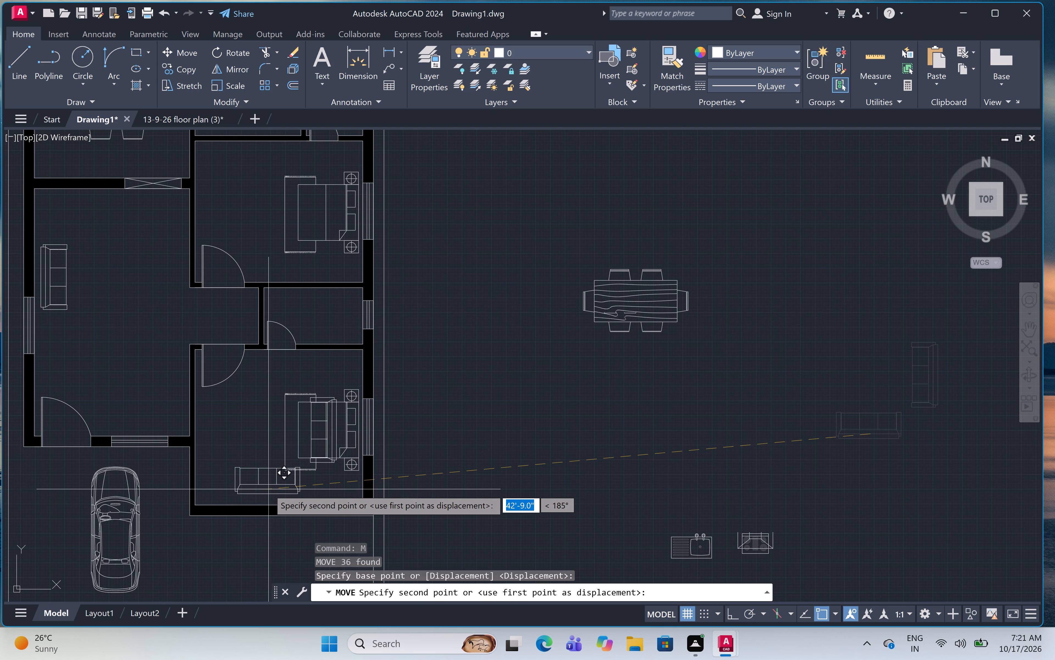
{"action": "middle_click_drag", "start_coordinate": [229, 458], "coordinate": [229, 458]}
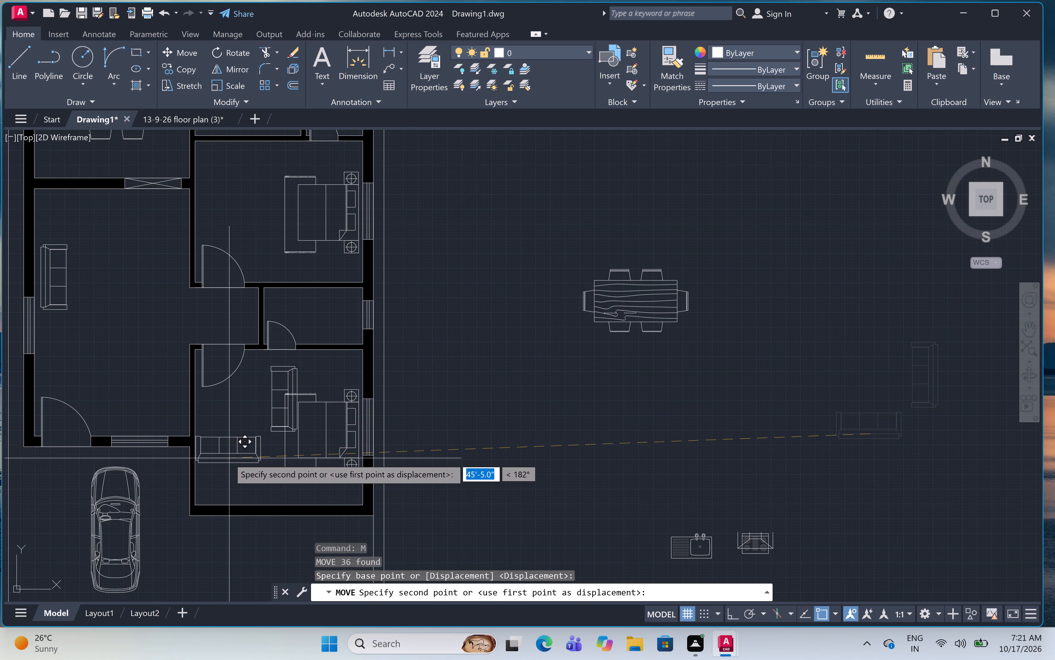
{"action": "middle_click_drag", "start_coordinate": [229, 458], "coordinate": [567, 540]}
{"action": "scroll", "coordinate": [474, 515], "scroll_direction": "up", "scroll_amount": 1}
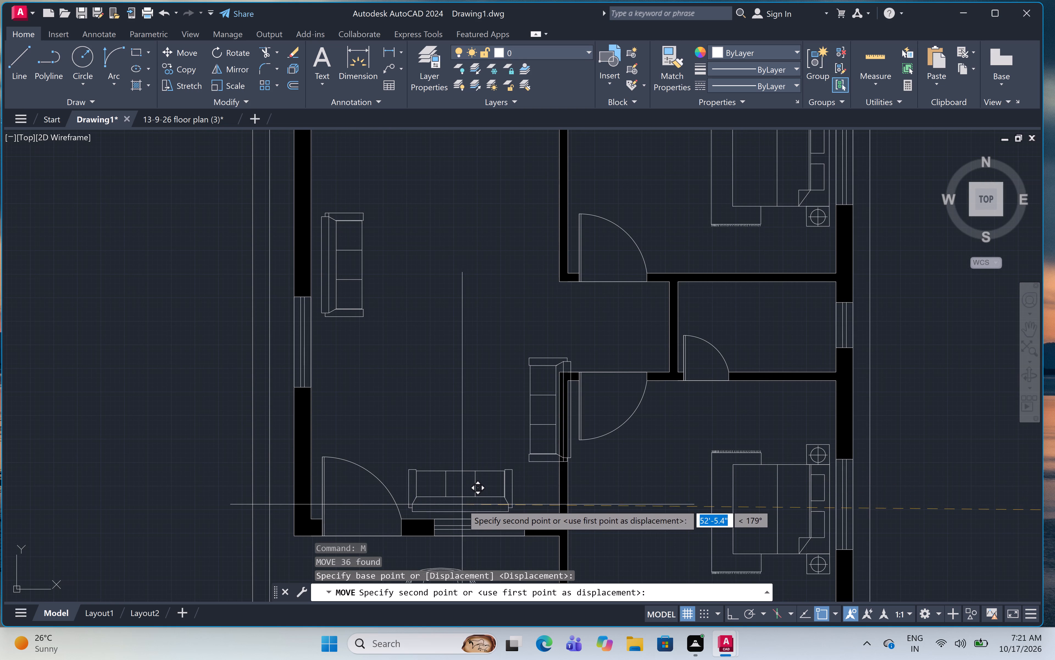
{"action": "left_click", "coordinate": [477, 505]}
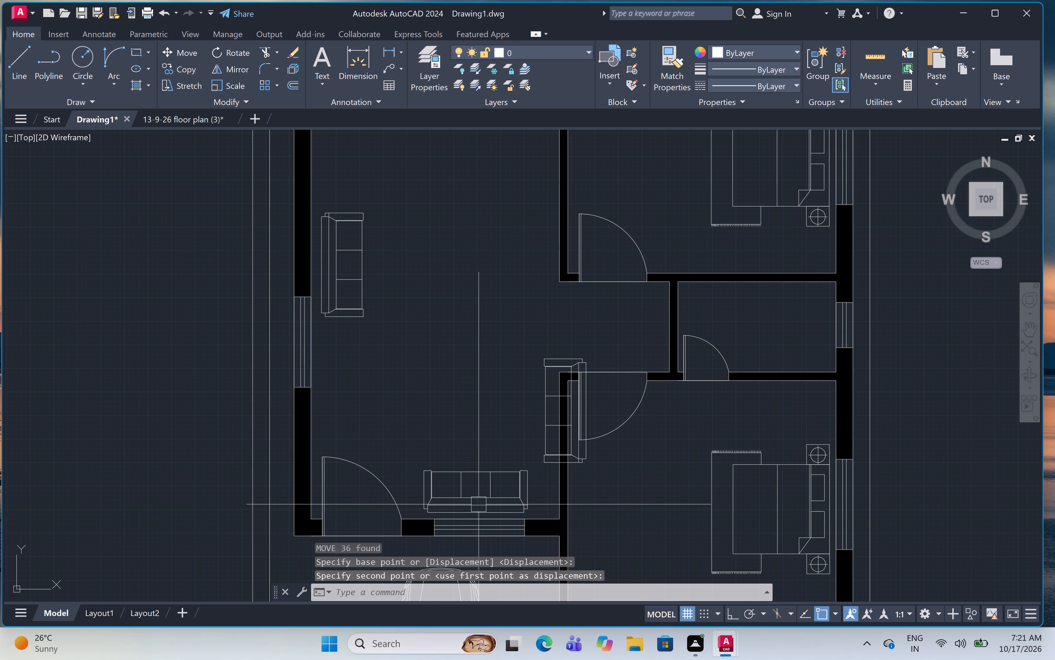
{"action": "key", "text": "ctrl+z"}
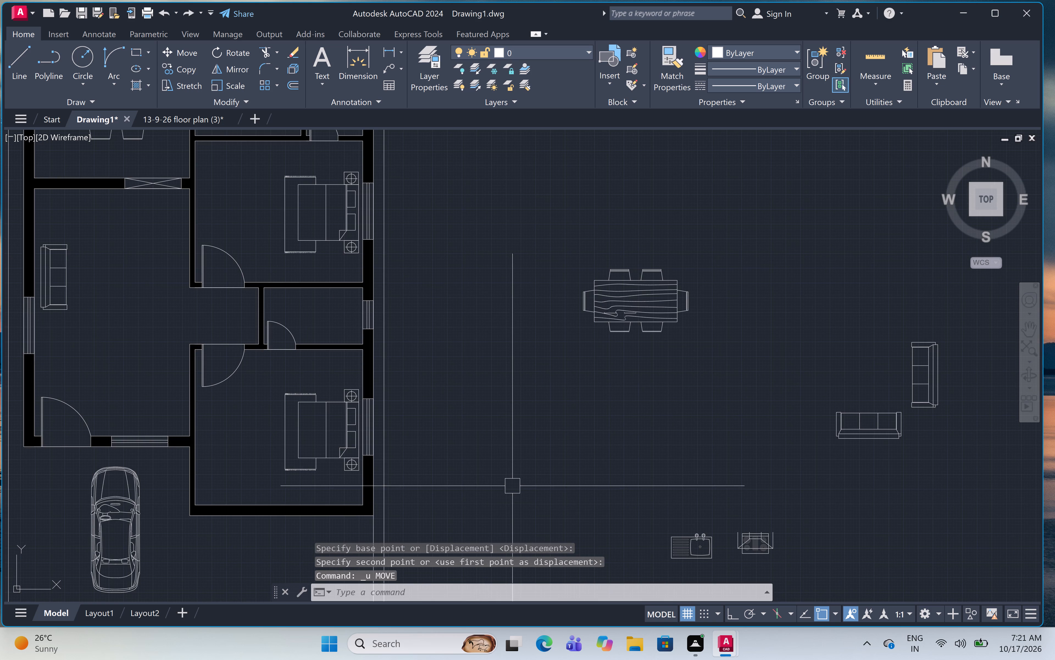
Move the upright spare sofa about 1'-7" west, closer to the rotated sofa, to form a tighter L-shaped arrangement.
{"action": "scroll", "coordinate": [525, 482], "scroll_direction": "down", "scroll_amount": 1}
{"action": "scroll", "coordinate": [749, 448], "scroll_direction": "up", "scroll_amount": 3}
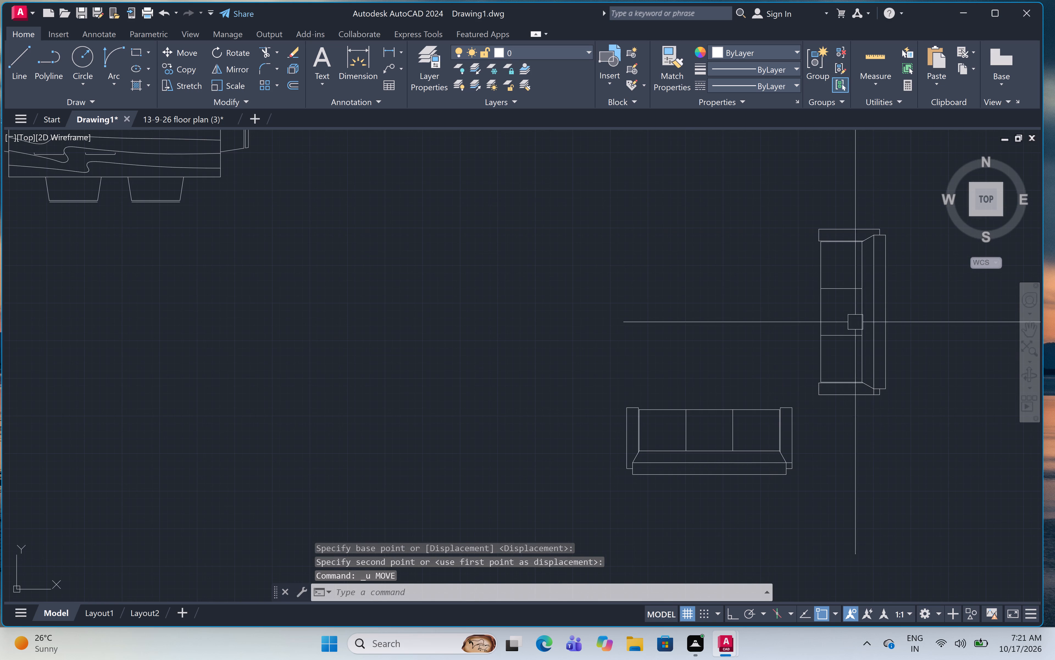
{"action": "left_click", "coordinate": [907, 177]}
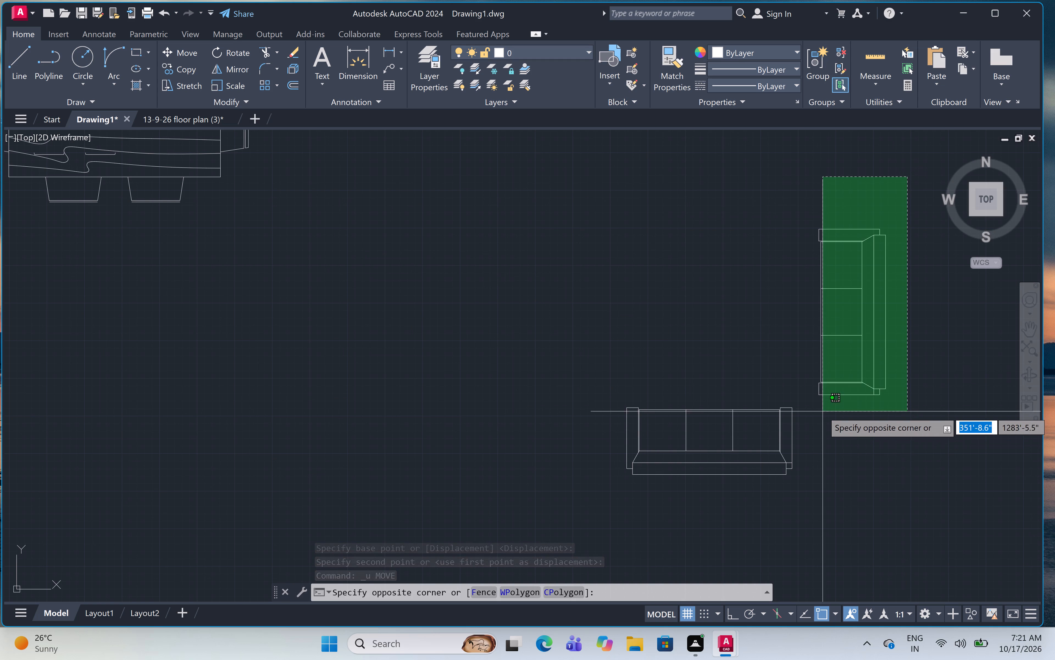
{"action": "left_click", "coordinate": [803, 400]}
{"action": "type", "text": "m"}
{"action": "key", "text": "space"}
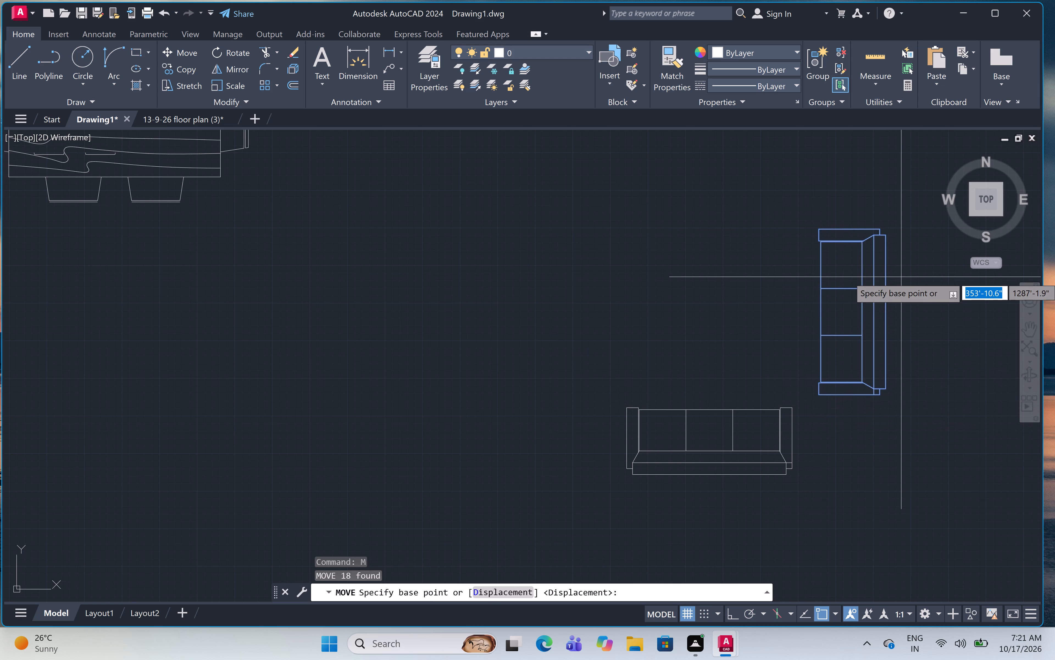
{"action": "left_click", "coordinate": [901, 276]}
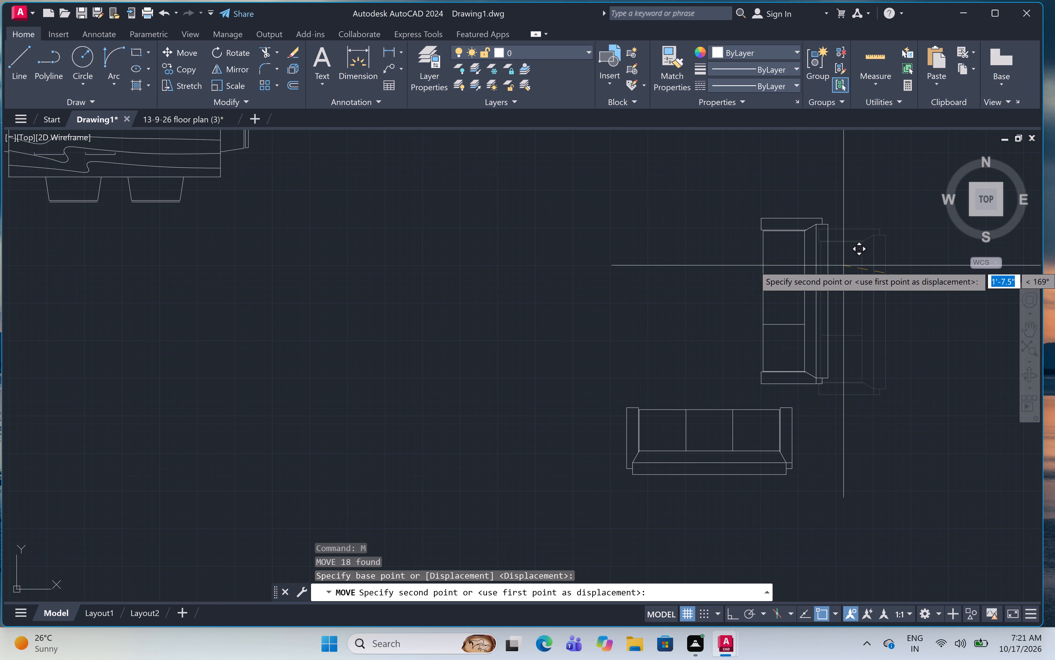
{"action": "left_click", "coordinate": [843, 265]}
Move both spare sofas together into the living room's southeast corner, with the rotated sofa along the south window.
{"action": "left_click", "coordinate": [849, 187]}
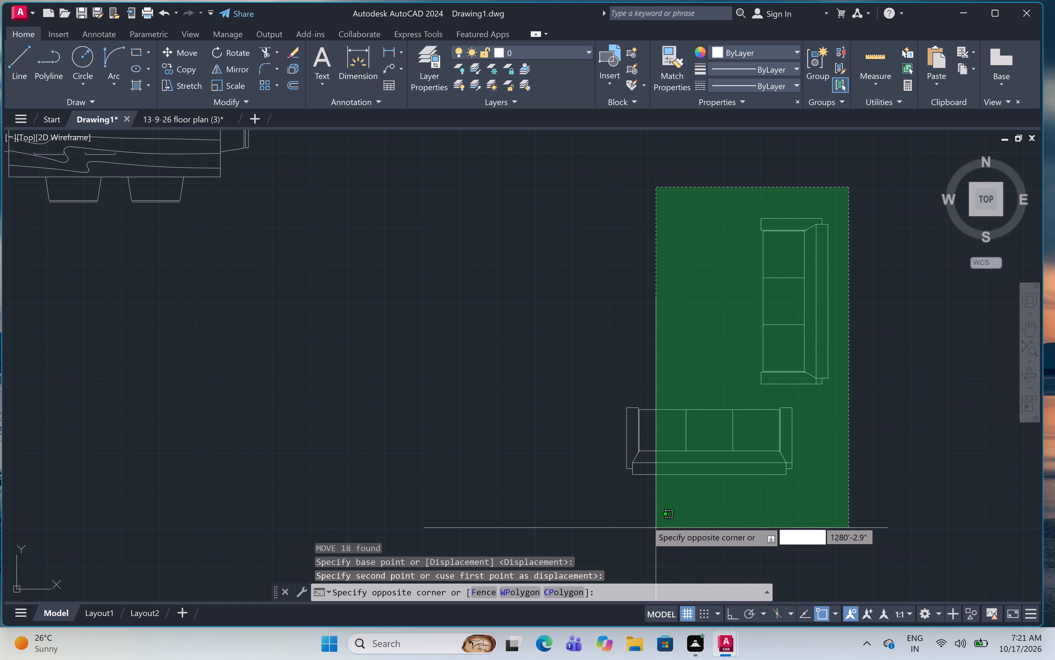
{"action": "left_click", "coordinate": [591, 511]}
{"action": "type", "text": "m"}
{"action": "key", "text": "space"}
{"action": "left_click", "coordinate": [717, 427]}
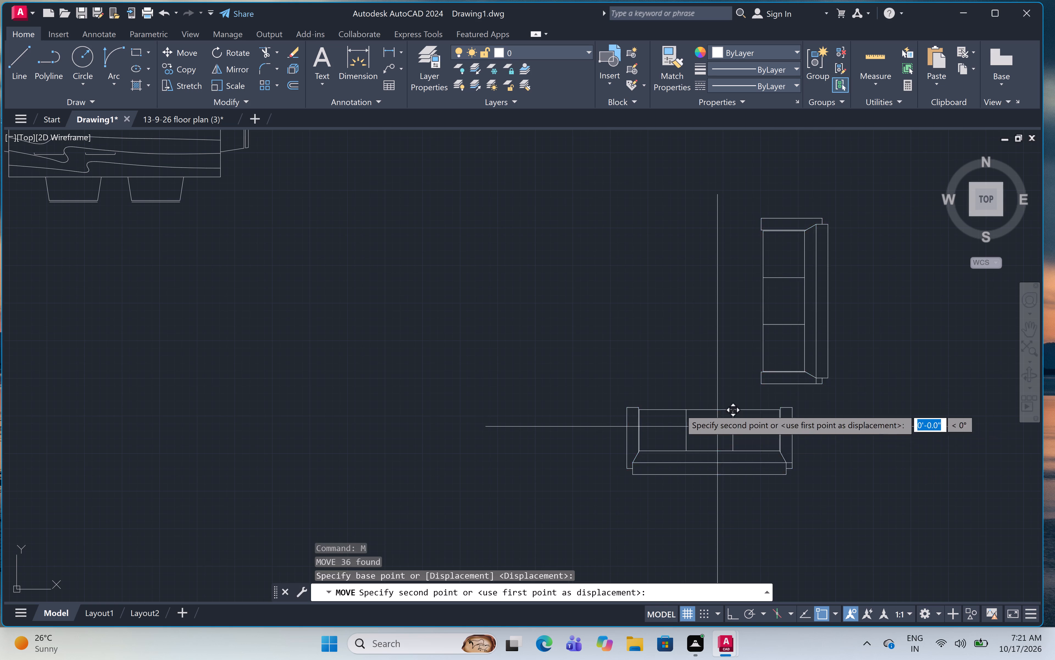
{"action": "scroll", "coordinate": [654, 401], "scroll_direction": "down", "scroll_amount": 5}
{"action": "scroll", "coordinate": [611, 404], "scroll_direction": "down", "scroll_amount": 2}
{"action": "scroll", "coordinate": [453, 399], "scroll_direction": "up", "scroll_amount": 4}
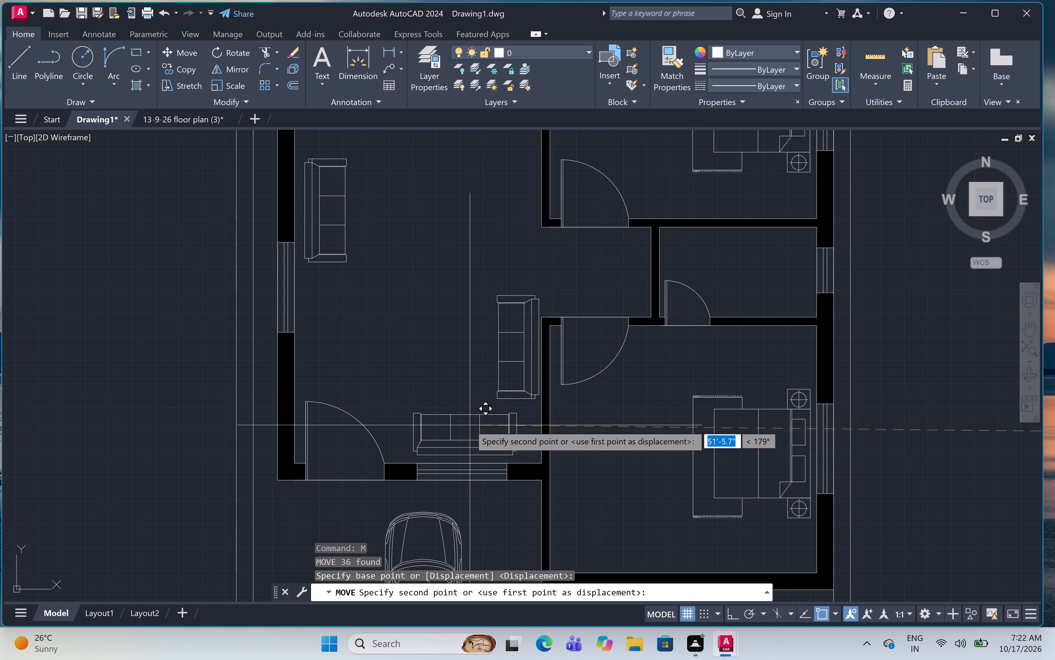
{"action": "left_click", "coordinate": [463, 429]}
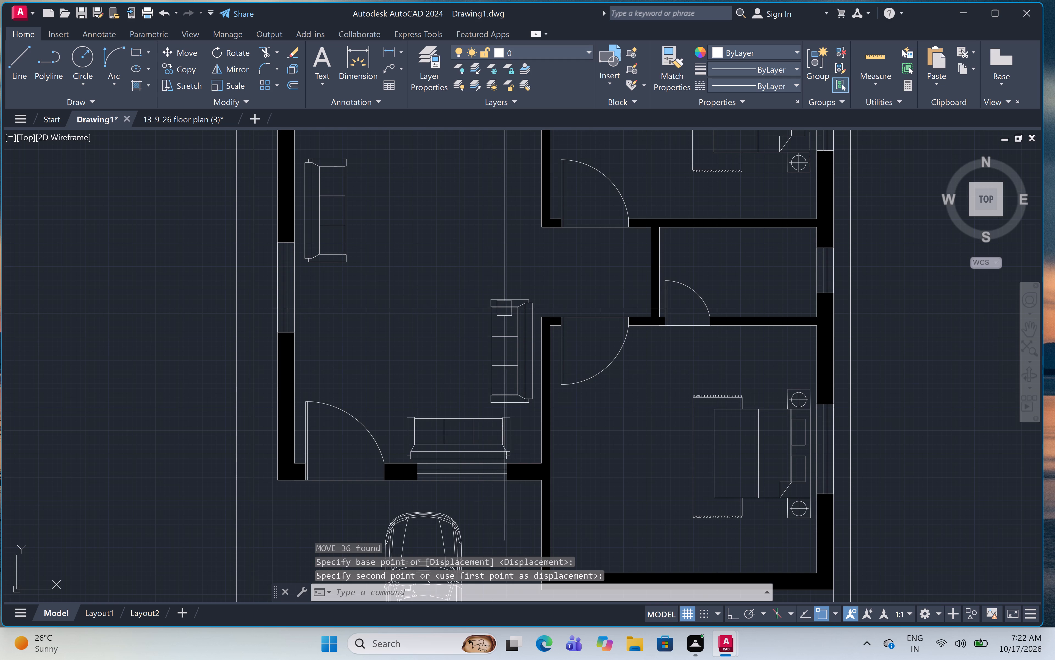
Move the upright sofa about 7 inches southeast, closer to the living room's east wall and the sofa along the south window.
{"action": "scroll", "coordinate": [504, 307], "scroll_direction": "up", "scroll_amount": 1}
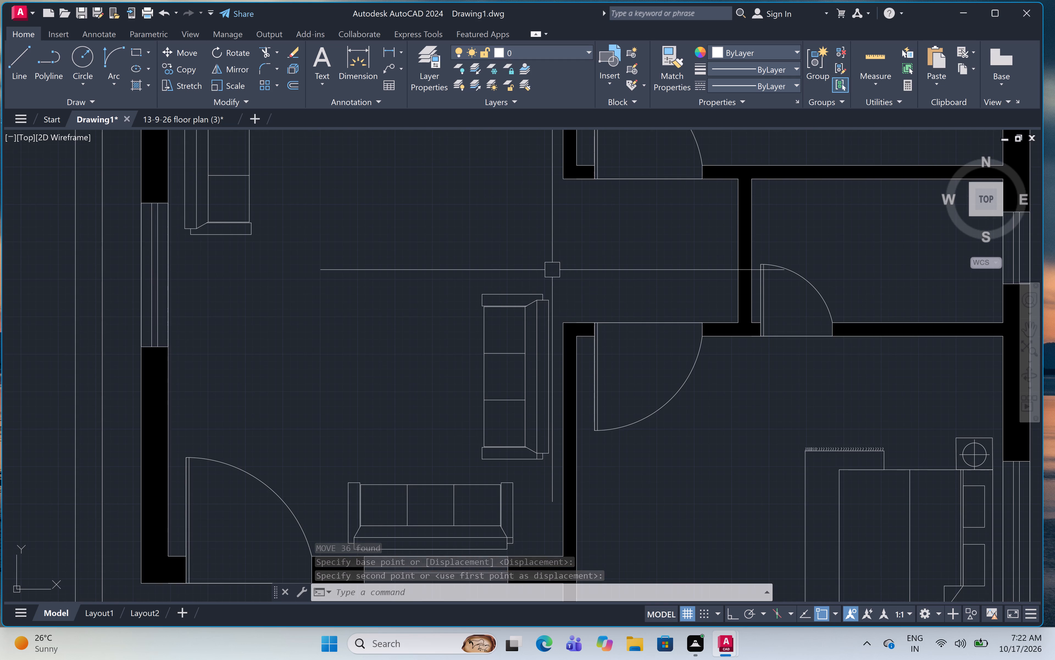
{"action": "left_click", "coordinate": [553, 269]}
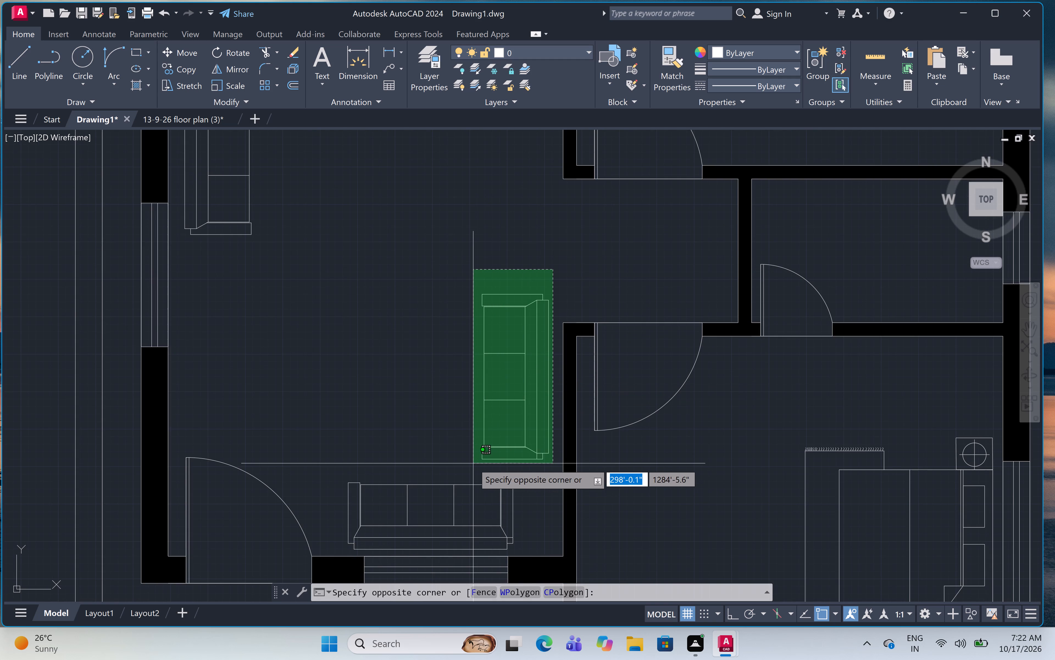
{"action": "left_click", "coordinate": [472, 466]}
{"action": "type", "text": "m"}
{"action": "key", "text": "space"}
{"action": "left_click", "coordinate": [523, 446]}
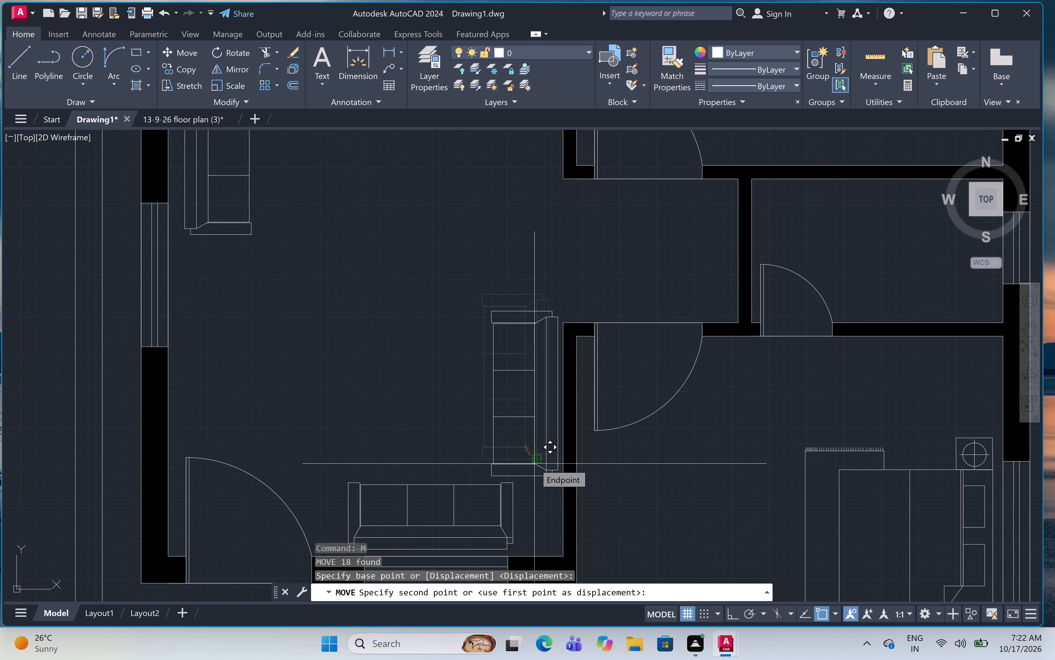
{"action": "scroll", "coordinate": [534, 464], "scroll_direction": "up", "scroll_amount": 2}
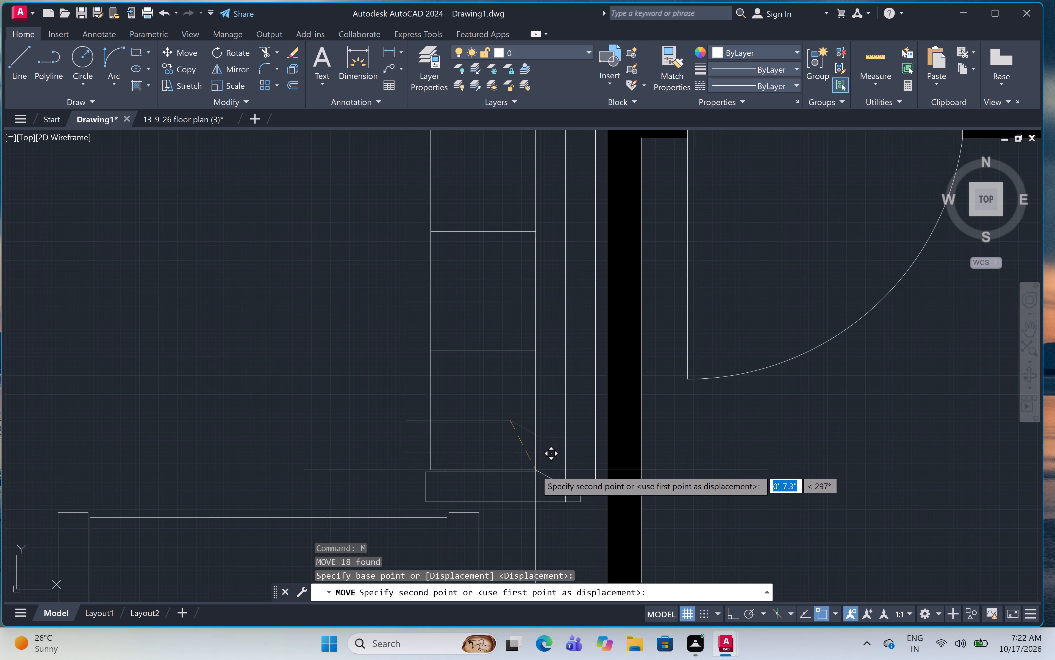
{"action": "scroll", "coordinate": [536, 470], "scroll_direction": "down", "scroll_amount": 1}
{"action": "scroll", "coordinate": [536, 470], "scroll_direction": "up", "scroll_amount": 3}
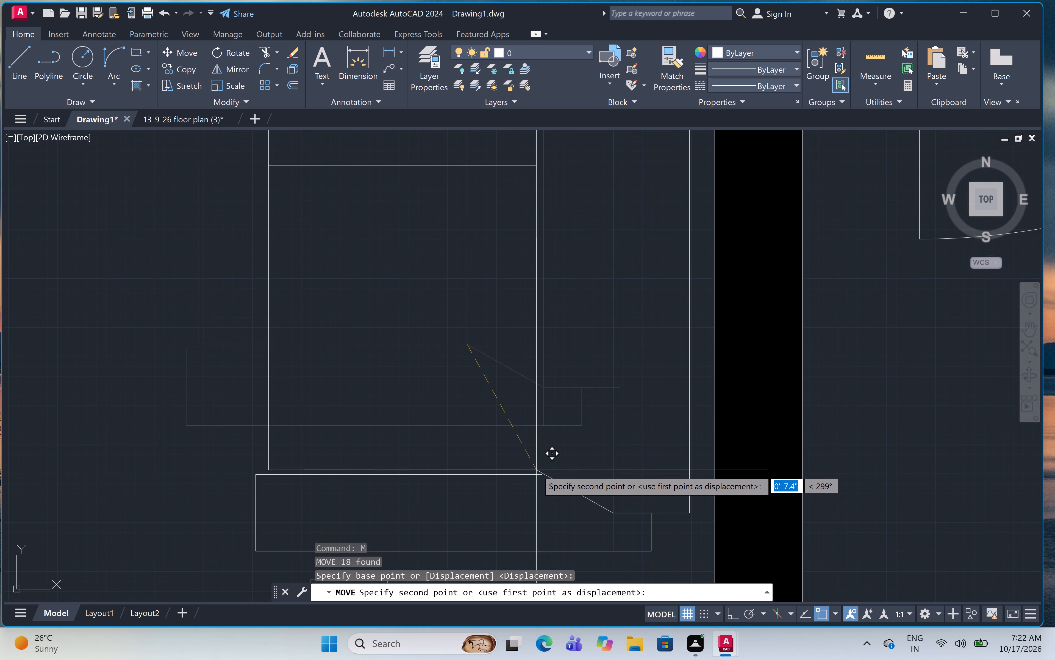
{"action": "left_click", "coordinate": [537, 474]}
{"action": "scroll", "coordinate": [545, 459], "scroll_direction": "down", "scroll_amount": 4}
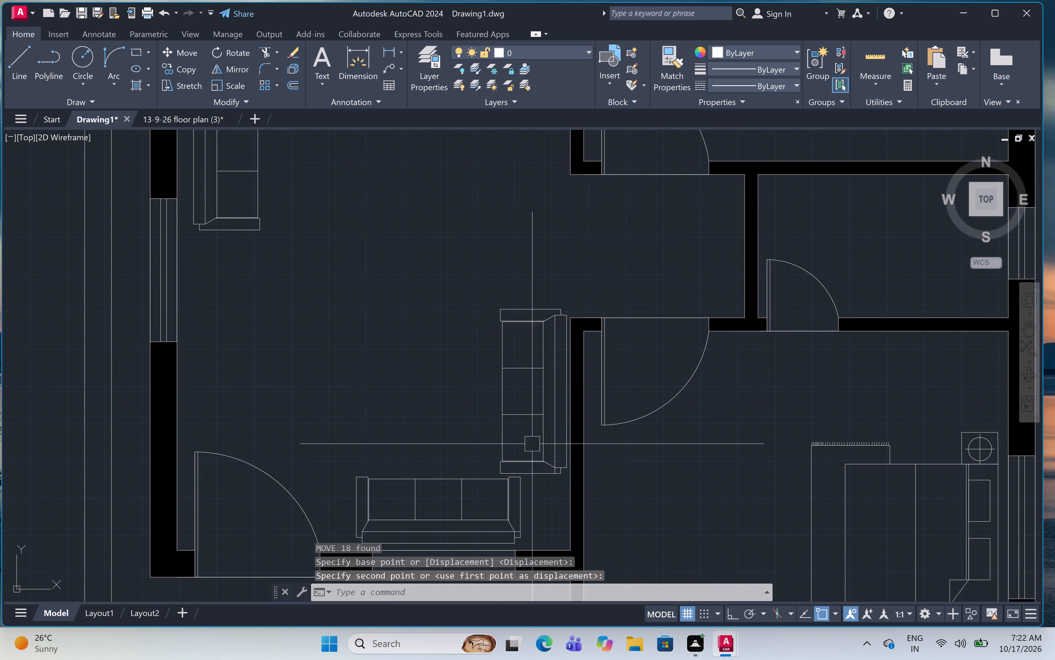
Draw an upright rectangle for a coffee table in the living room, west of the upright sofa and north of the south sofa.
{"action": "type", "text": "rec"}
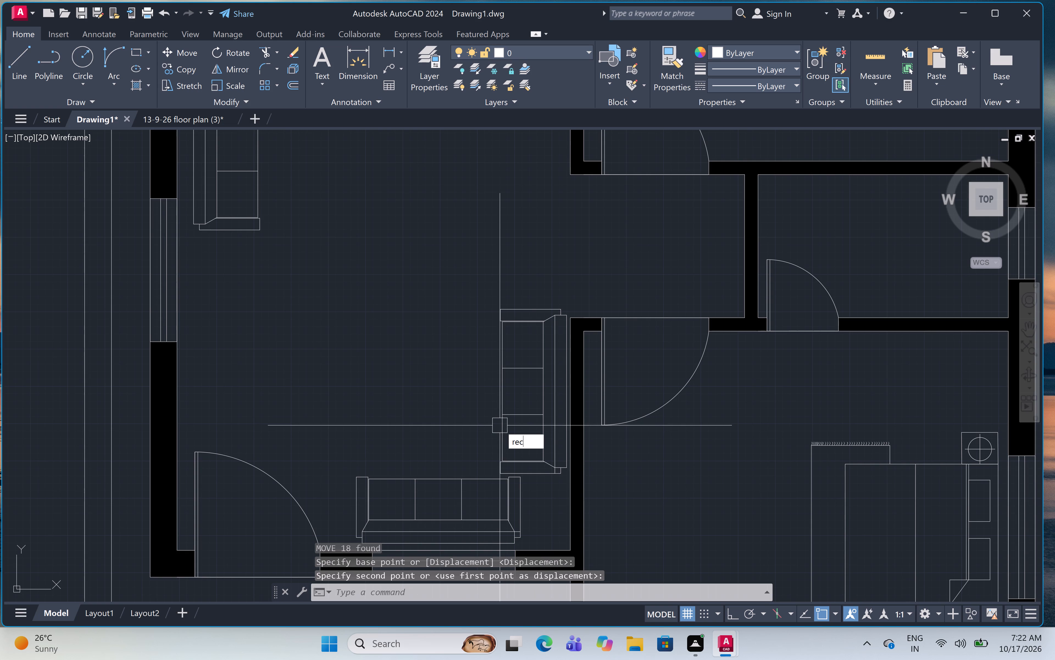
{"action": "key", "text": "space"}
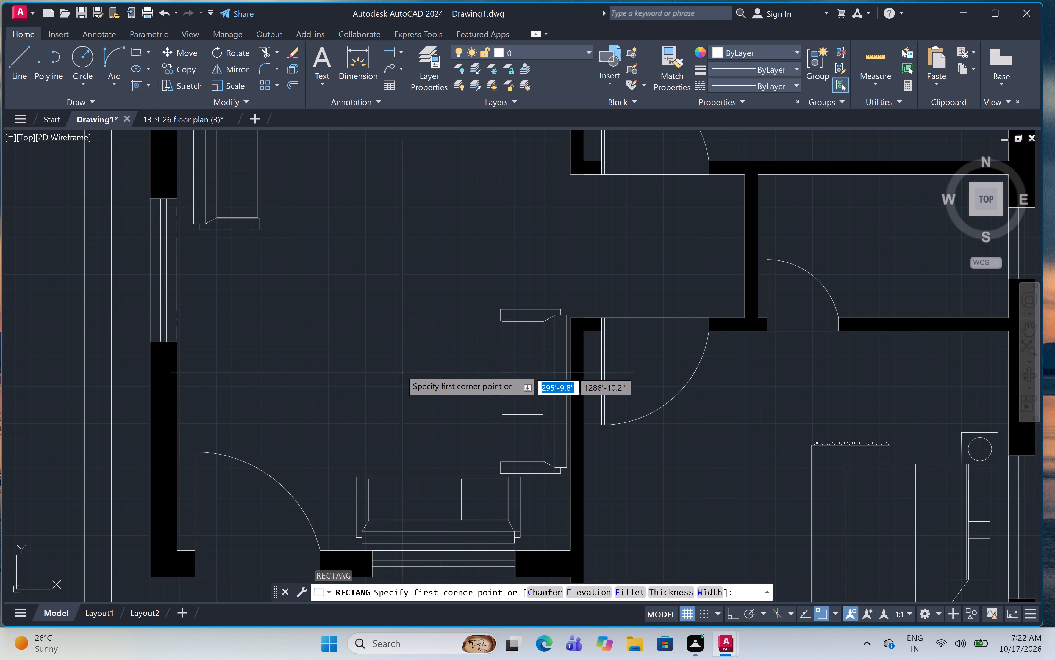
{"action": "left_click", "coordinate": [392, 335]}
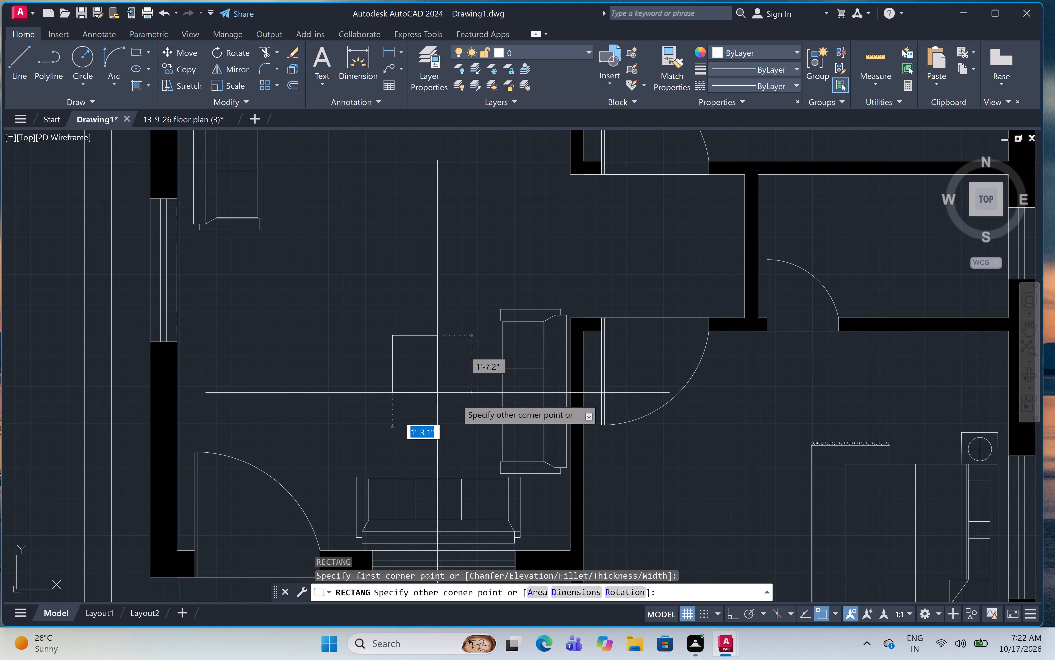
{"action": "left_click", "coordinate": [457, 439]}
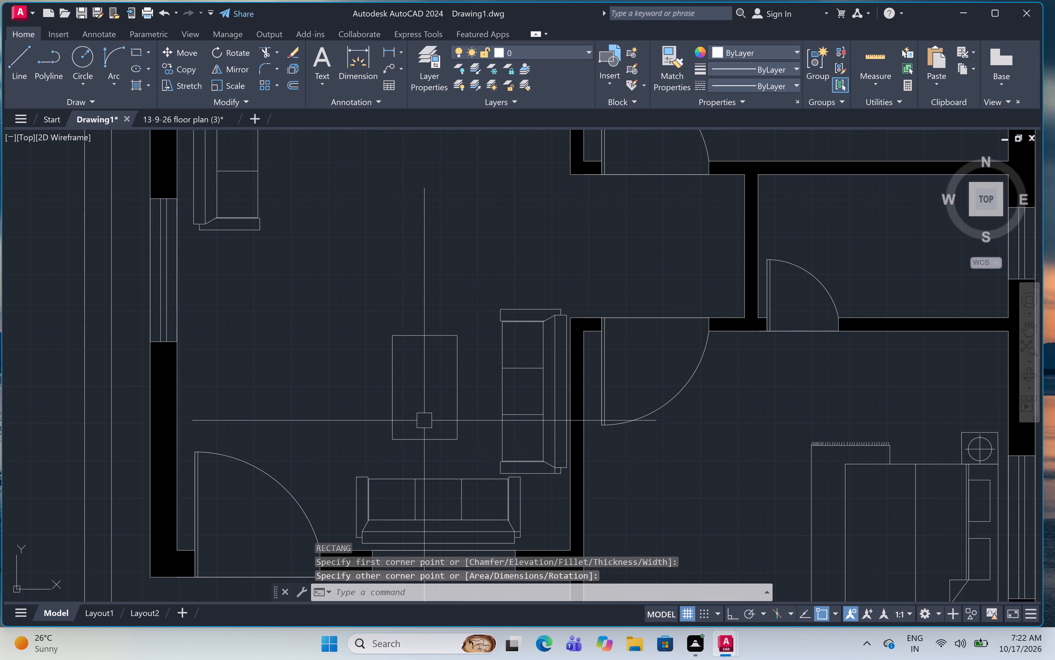
Offset the coffee table rectangle 1" inward to form its inner border.
{"action": "key", "text": "o"}
{"action": "type", "text": "ff"}
{"action": "key", "text": "space"}
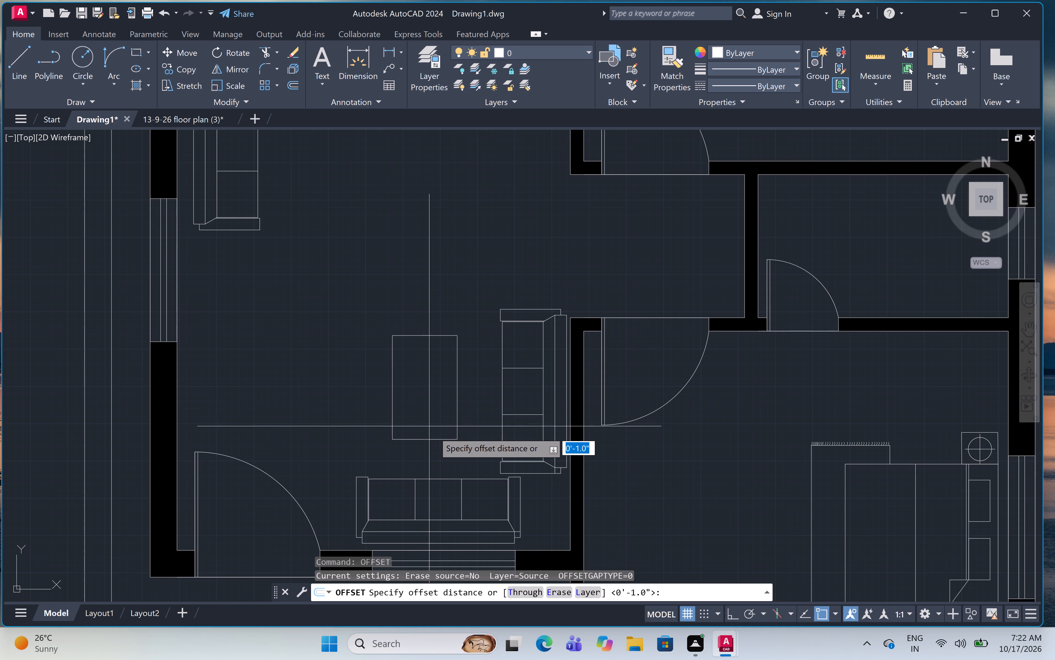
{"action": "key", "text": "4"}
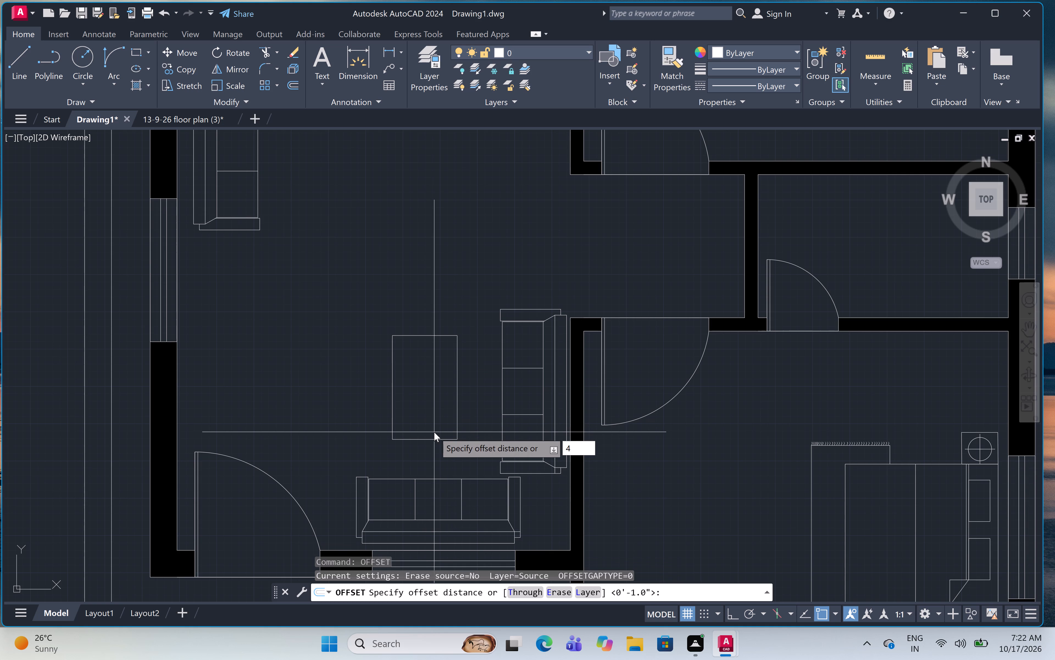
{"action": "key", "text": "BackSpace"}
{"action": "key", "text": "1"}
{"action": "key", "text": "shift+quotedbl"}
{"action": "key", "text": "space"}
{"action": "left_click_drag", "start_coordinate": [430, 439], "coordinate": [430, 432]}
{"action": "left_click", "coordinate": [452, 389]}
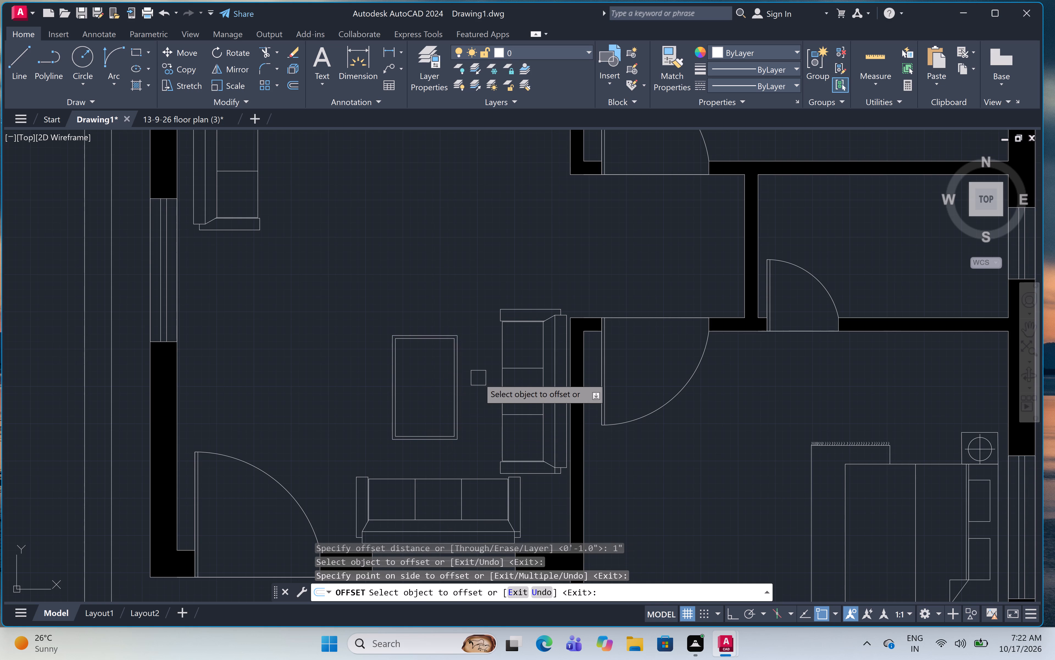
{"action": "key", "text": "Escape"}
Review the whole floor plan and the spare furniture and fixtures placed around it.
{"action": "scroll", "coordinate": [929, 487], "scroll_direction": "down", "scroll_amount": 2}
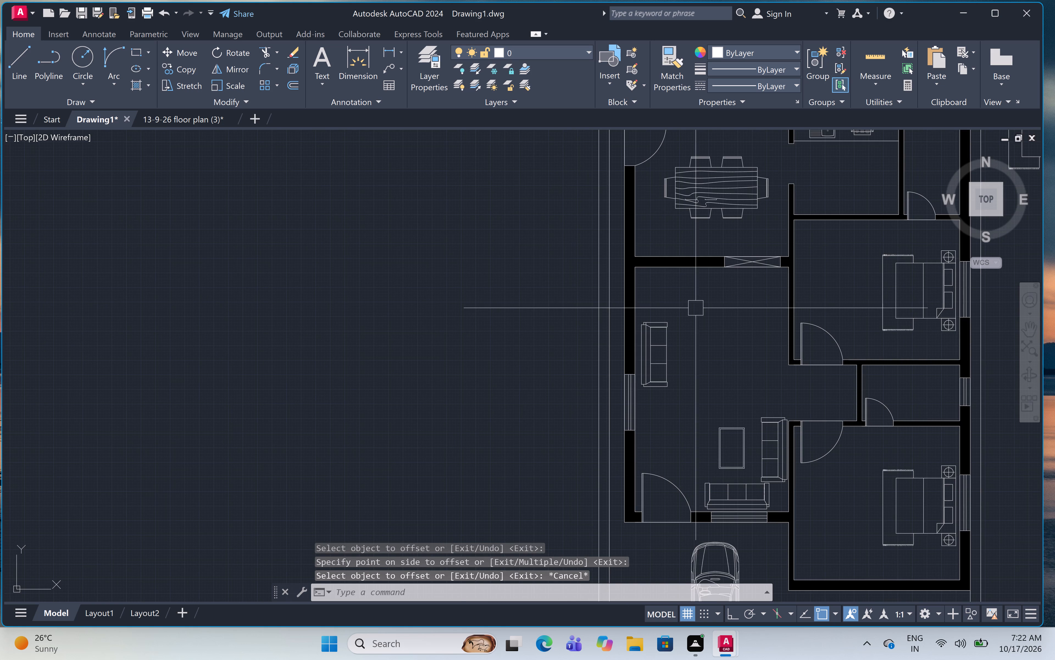
{"action": "middle_click_drag", "start_coordinate": [726, 366], "coordinate": [718, 348]}
{"action": "scroll", "coordinate": [717, 348], "scroll_direction": "down", "scroll_amount": 1}
{"action": "middle_click_drag", "start_coordinate": [717, 348], "coordinate": [685, 363]}
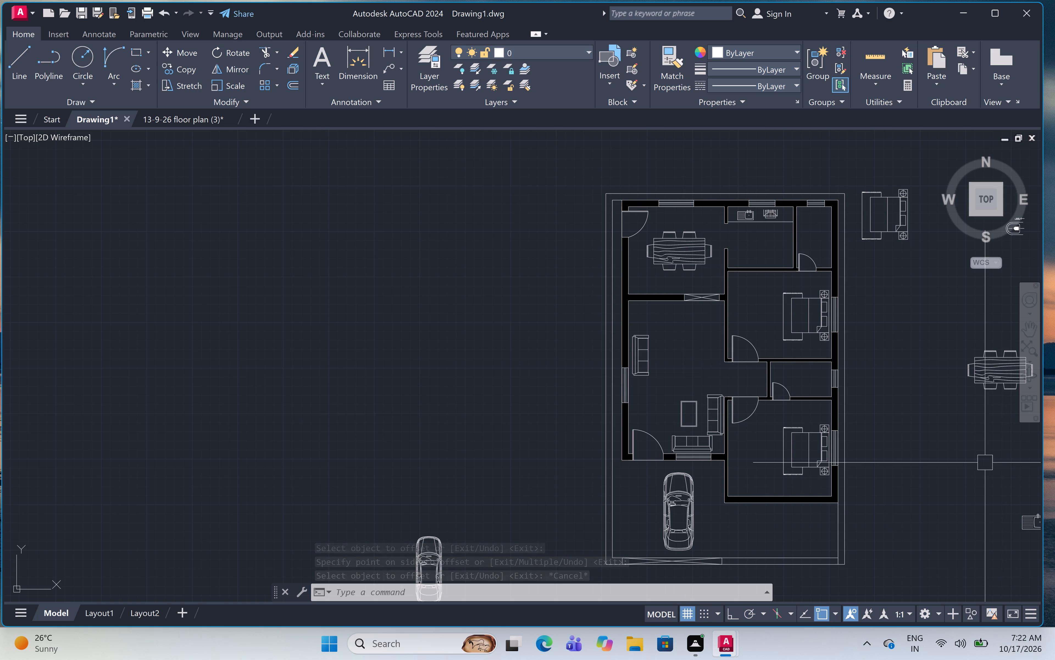
{"action": "middle_click_drag", "start_coordinate": [716, 399], "coordinate": [652, 336]}
{"action": "middle_click_drag", "start_coordinate": [743, 348], "coordinate": [732, 365]}
{"action": "scroll", "coordinate": [743, 349], "scroll_direction": "down", "scroll_amount": 2}
{"action": "scroll", "coordinate": [749, 357], "scroll_direction": "up", "scroll_amount": 1}
{"action": "middle_click_drag", "start_coordinate": [749, 357], "coordinate": [605, 366]}
{"action": "scroll", "coordinate": [605, 366], "scroll_direction": "up", "scroll_amount": 1}
{"action": "middle_click_drag", "start_coordinate": [605, 366], "coordinate": [651, 379]}
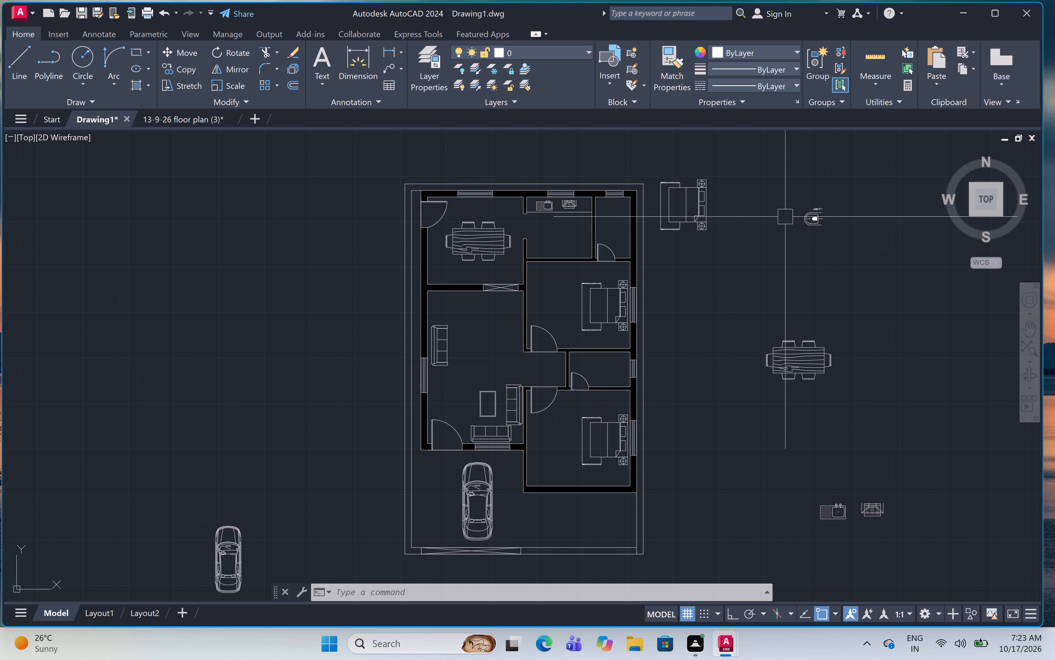
Copy the spare toilet fixture from east of the plan into the bathroom between the two bedrooms, beside its east window.
{"action": "scroll", "coordinate": [829, 198], "scroll_direction": "up", "scroll_amount": 2}
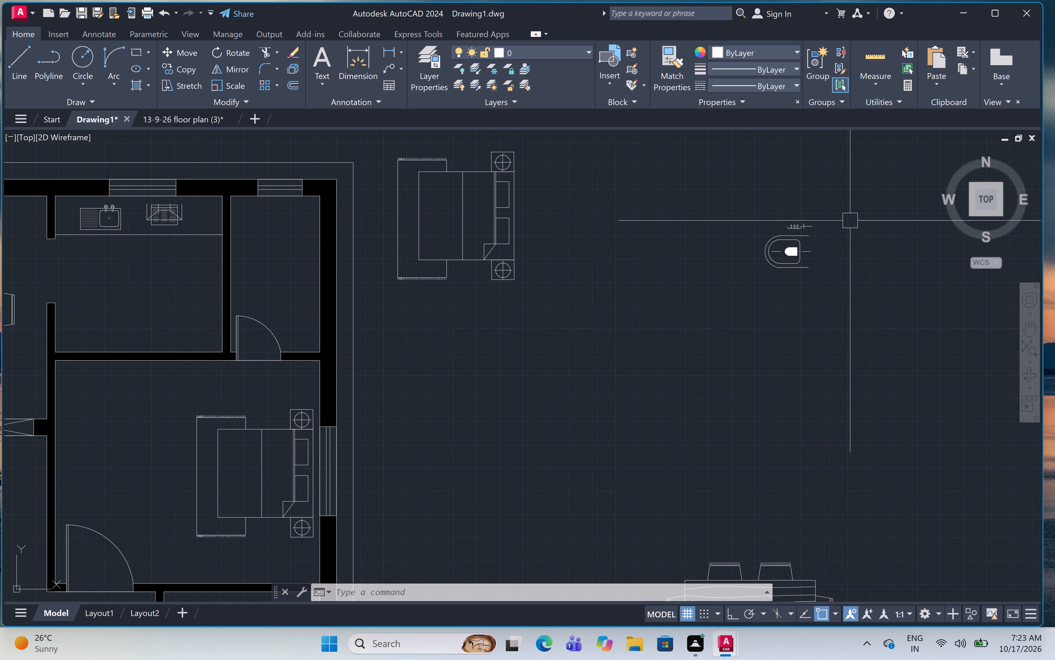
{"action": "left_click", "coordinate": [849, 207]}
{"action": "left_click", "coordinate": [664, 348]}
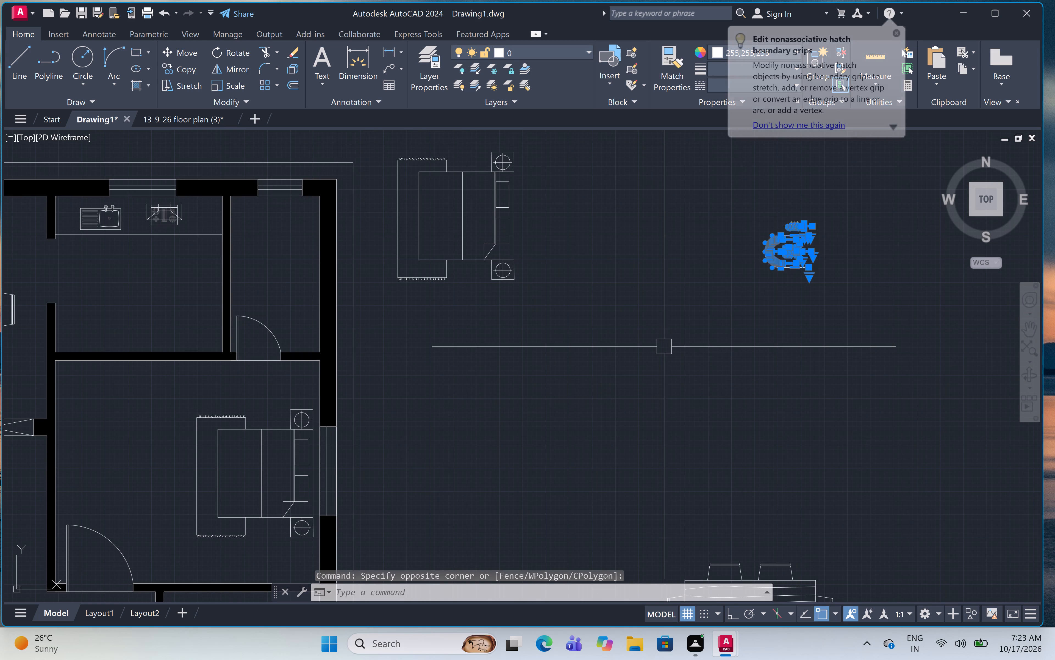
{"action": "type", "text": "co"}
{"action": "key", "text": "space"}
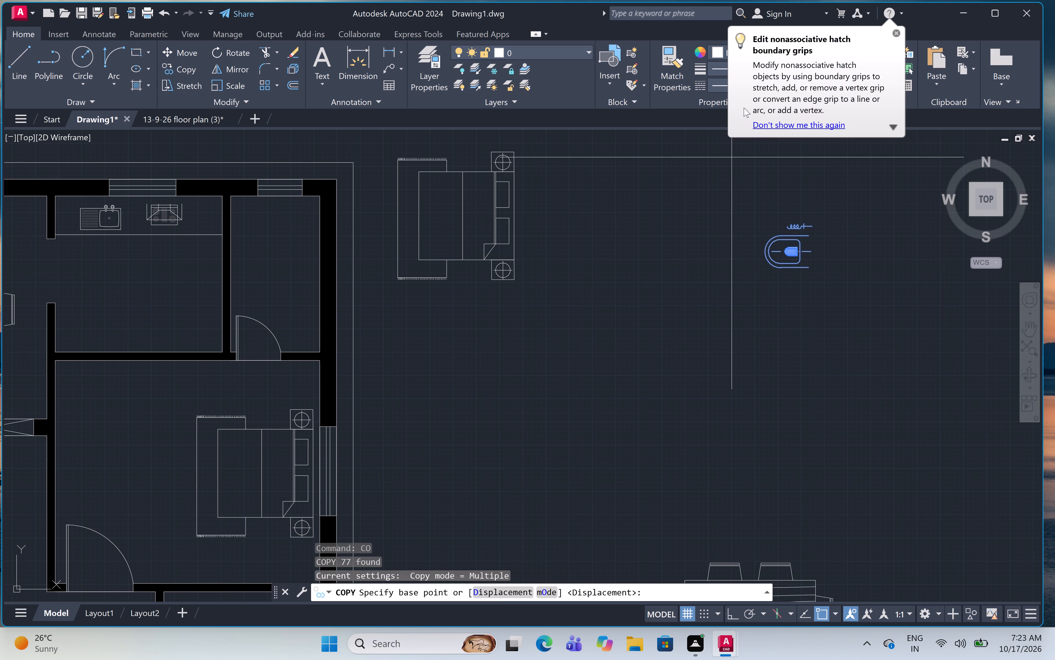
{"action": "left_click", "coordinate": [781, 258]}
{"action": "scroll", "coordinate": [726, 326], "scroll_direction": "down", "scroll_amount": 1}
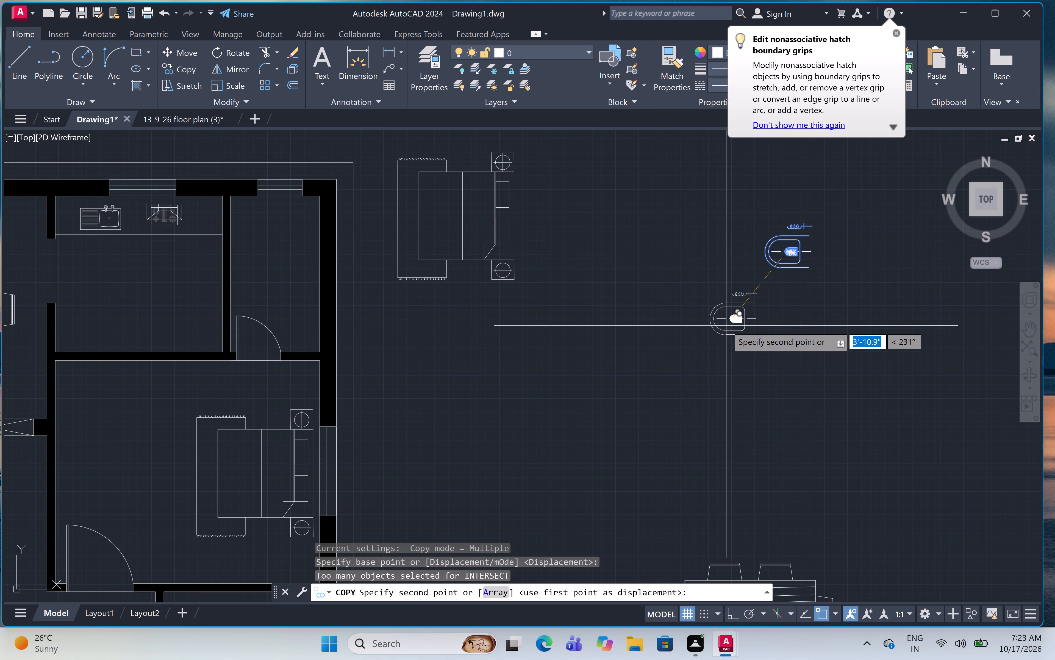
{"action": "scroll", "coordinate": [726, 326], "scroll_direction": "down", "scroll_amount": 3}
{"action": "scroll", "coordinate": [652, 378], "scroll_direction": "up", "scroll_amount": 5}
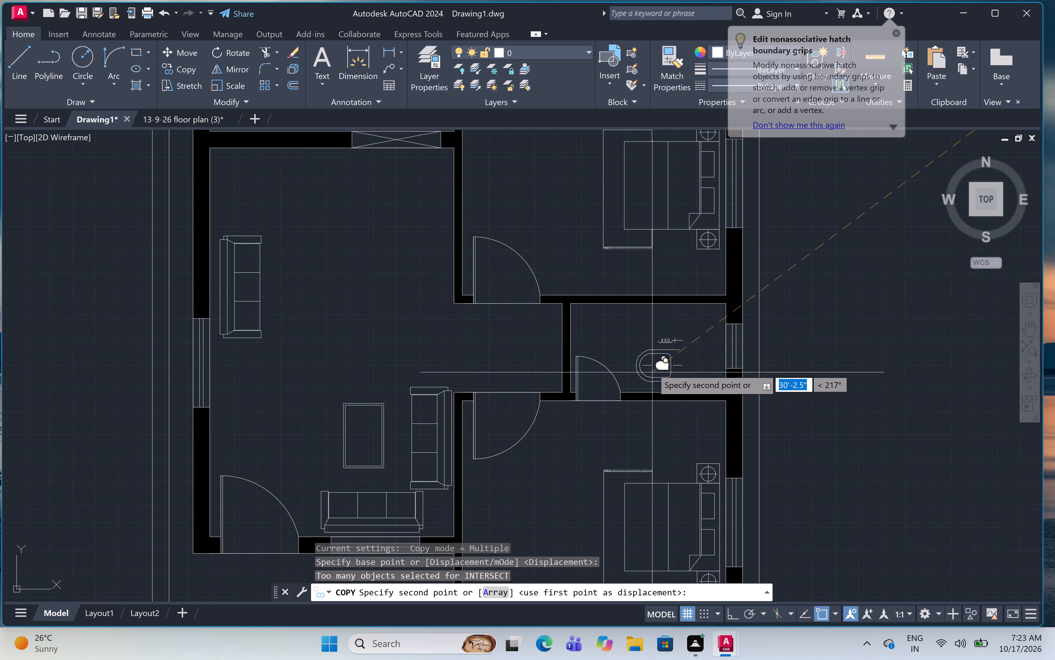
{"action": "scroll", "coordinate": [663, 350], "scroll_direction": "up", "scroll_amount": 2}
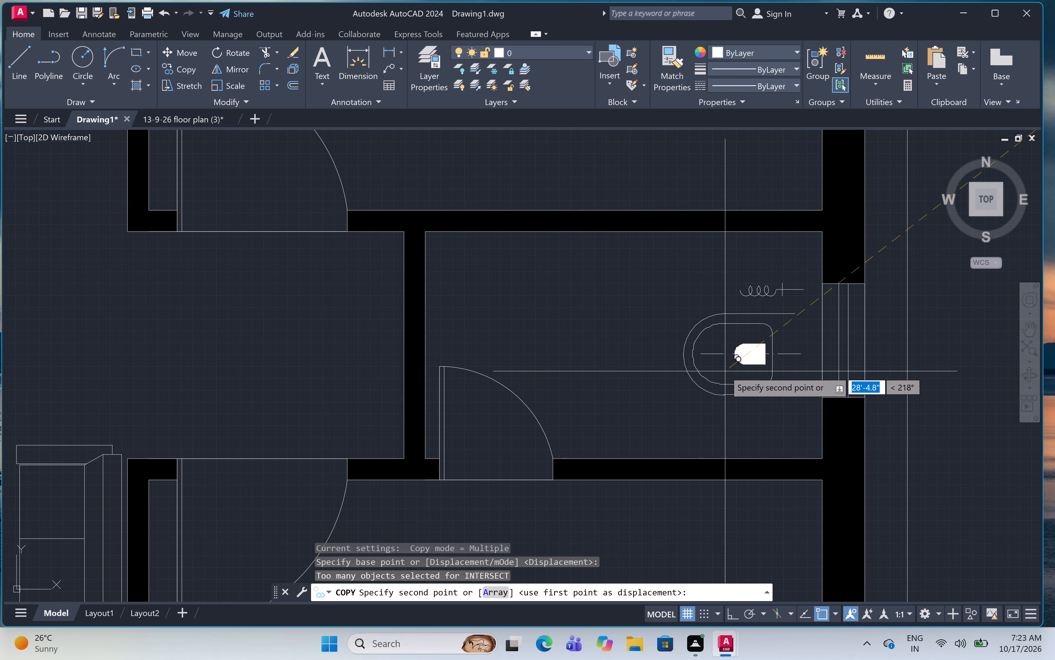
{"action": "left_click", "coordinate": [729, 371]}
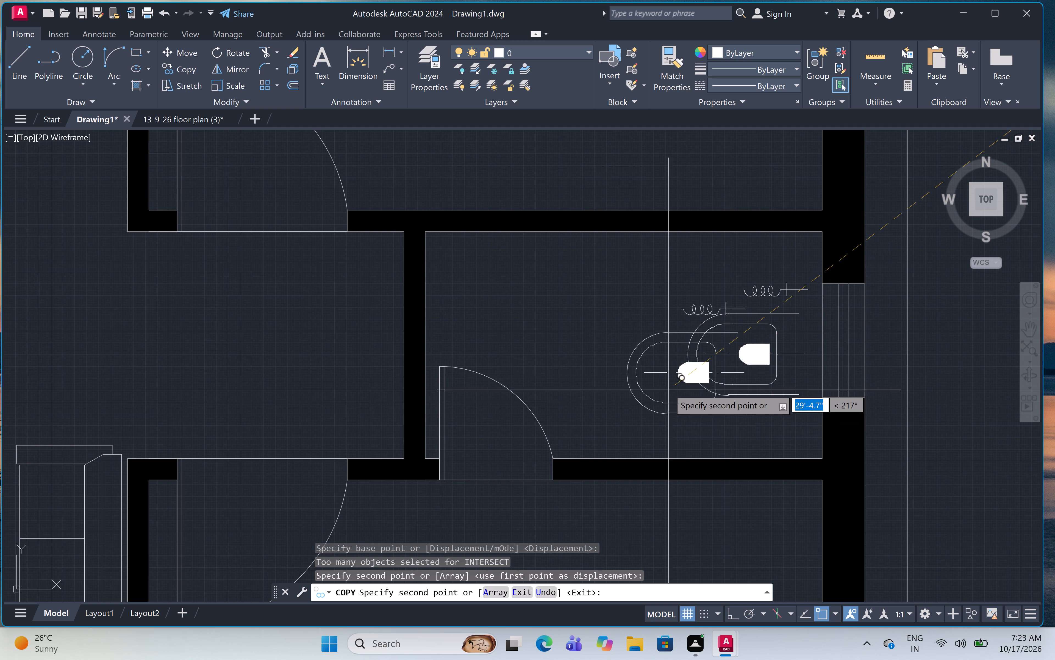
{"action": "scroll", "coordinate": [669, 388], "scroll_direction": "down", "scroll_amount": 5}
{"action": "key", "text": "Escape"}
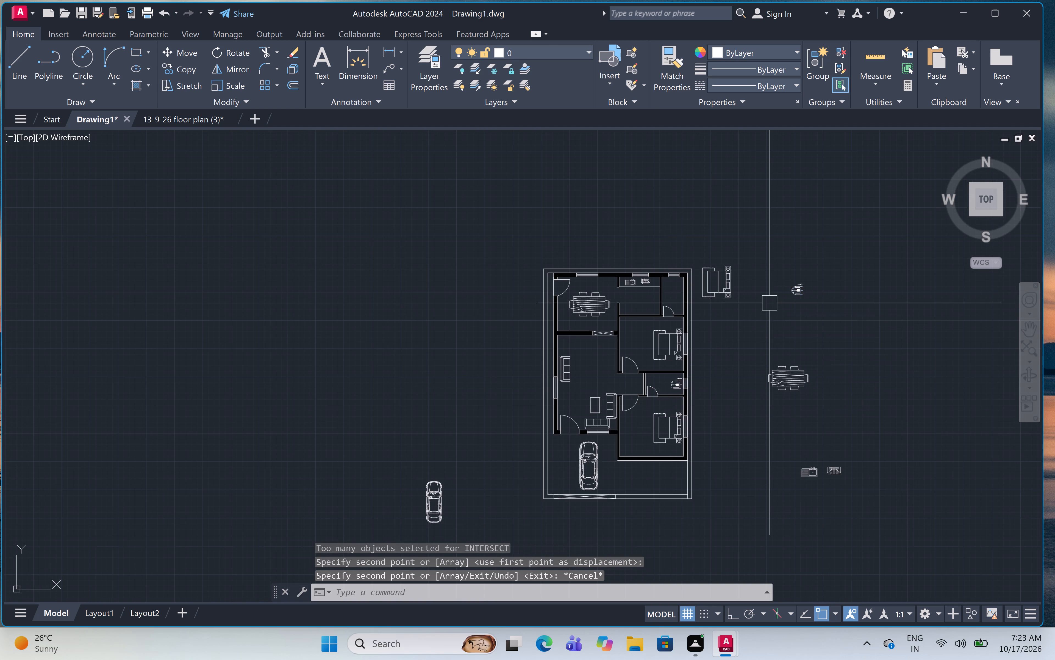
Rotate the spare toilet fixture east of the plan about 90° counterclockwise so its bowl points south.
{"action": "scroll", "coordinate": [811, 224], "scroll_direction": "up", "scroll_amount": 2}
{"action": "left_click", "coordinate": [825, 307]}
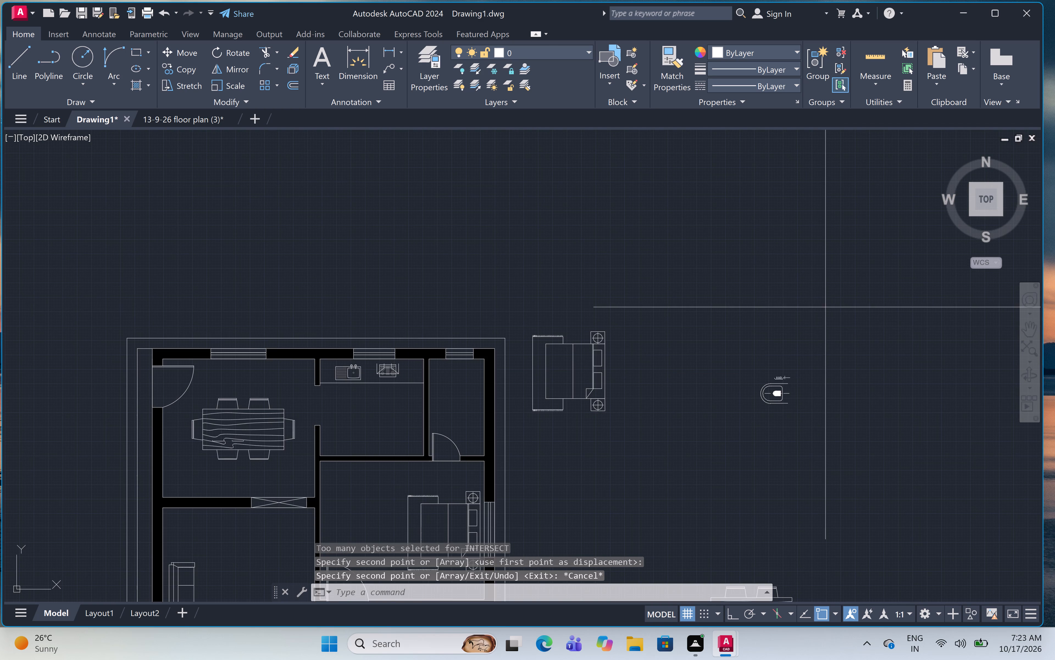
{"action": "left_click", "coordinate": [716, 478]}
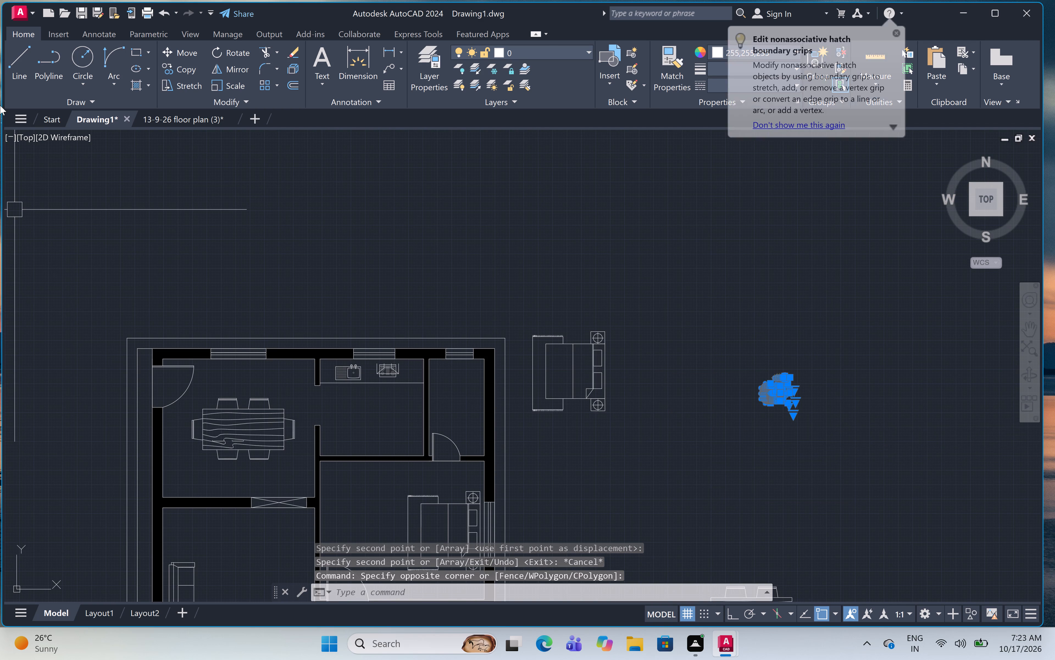
{"action": "left_click", "coordinate": [231, 56]}
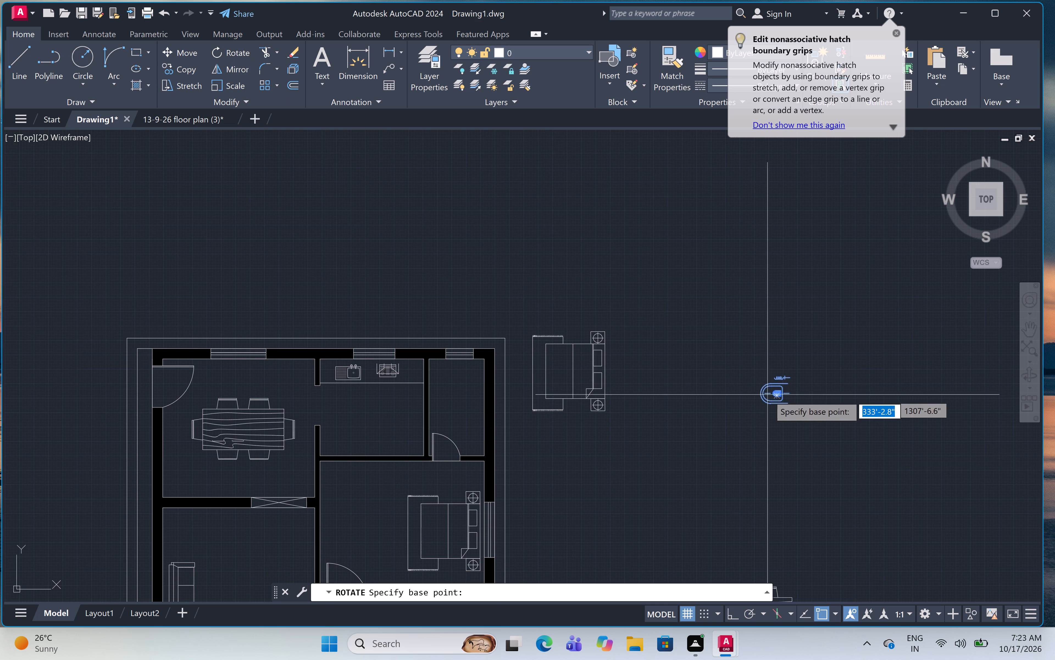
{"action": "scroll", "coordinate": [774, 391], "scroll_direction": "up", "scroll_amount": 2}
{"action": "left_click", "coordinate": [786, 396]}
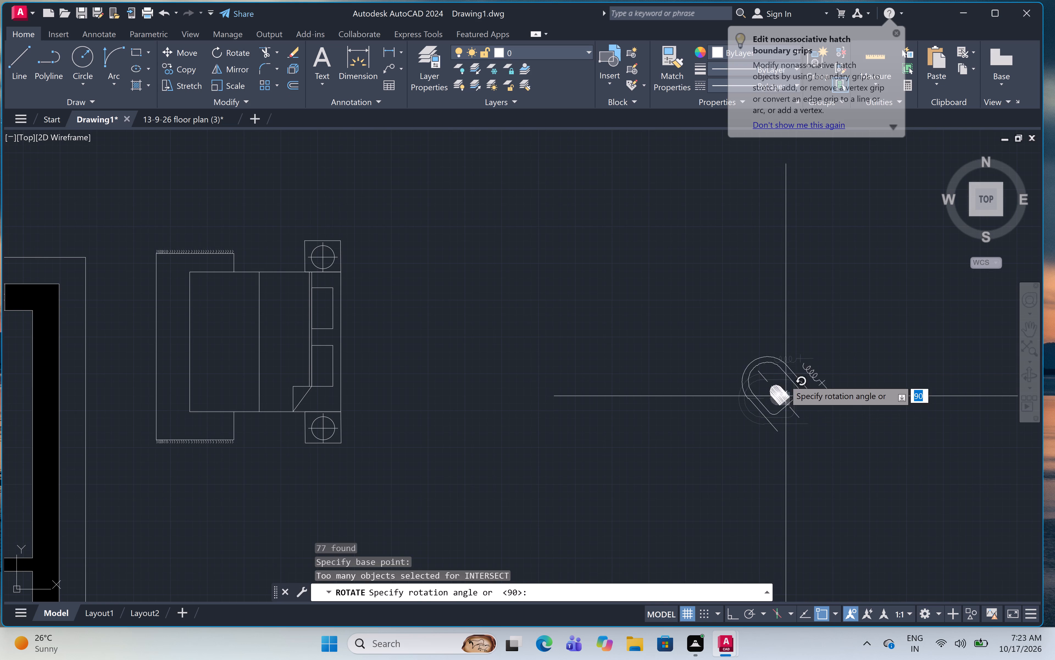
{"action": "left_click", "coordinate": [784, 311]}
Move the rotated spare toilet fixture from east of the plan into the northeast bathroom, just south of its north window.
{"action": "left_click", "coordinate": [826, 302]}
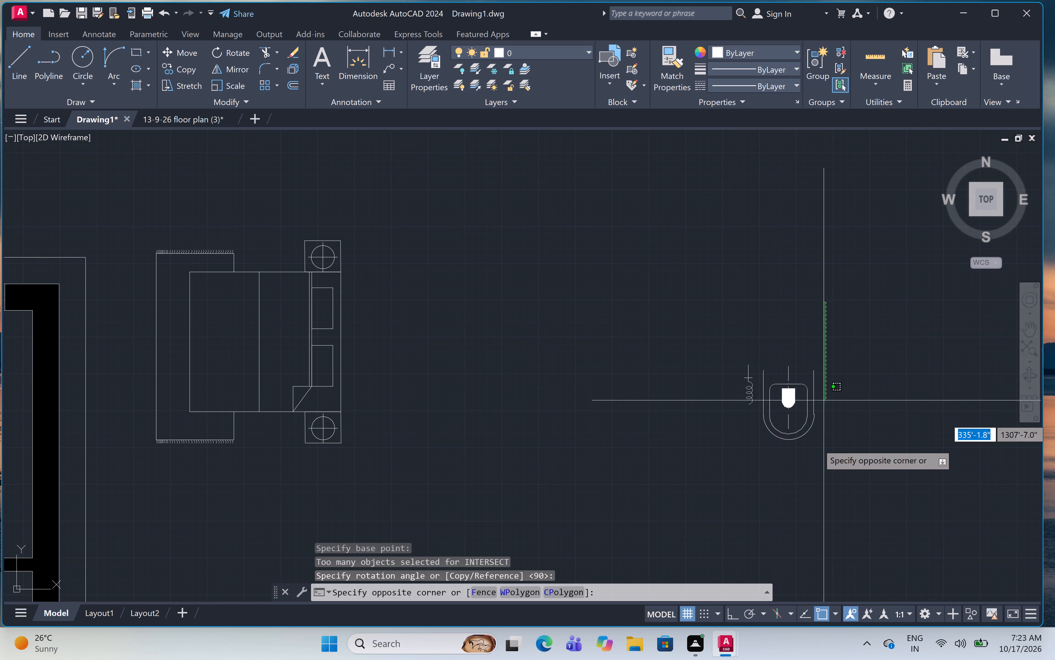
{"action": "left_click", "coordinate": [736, 468]}
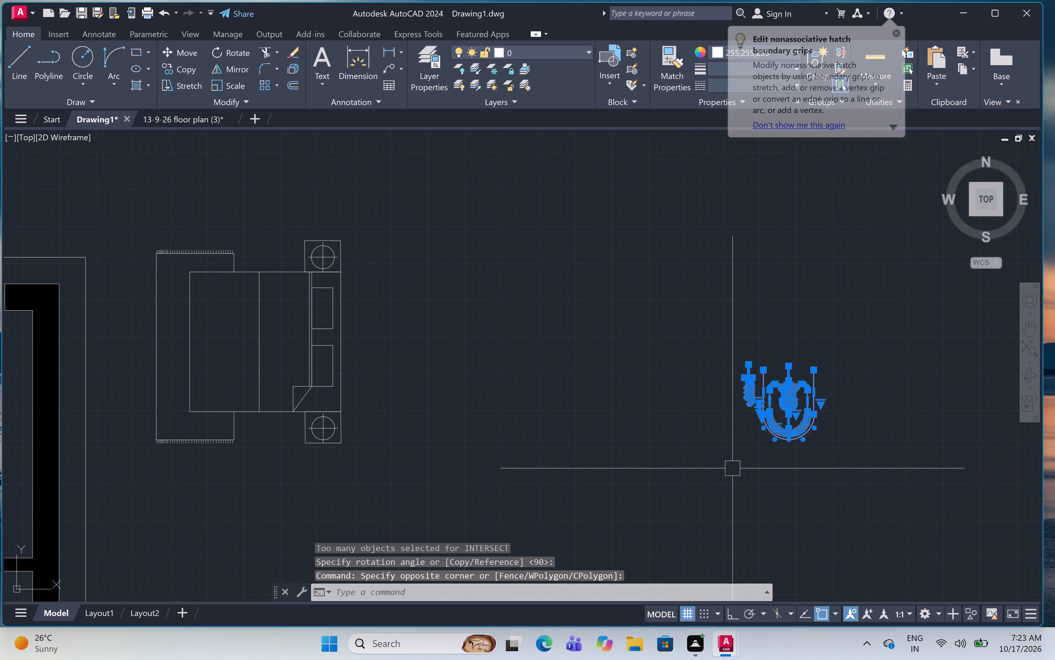
{"action": "type", "text": "m"}
{"action": "key", "text": "space"}
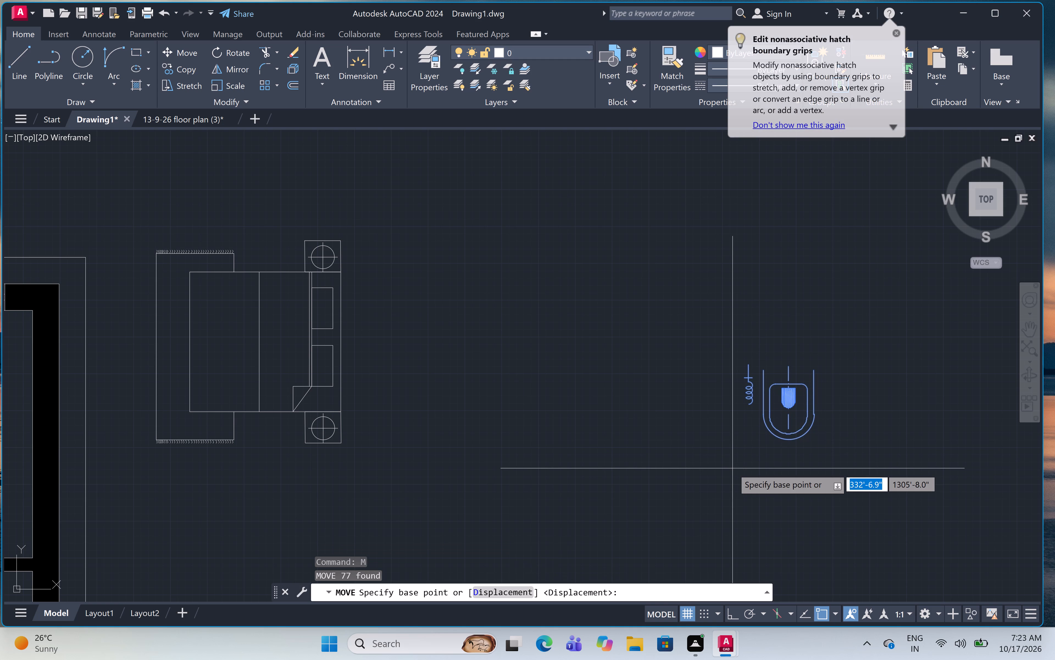
{"action": "left_click", "coordinate": [785, 396]}
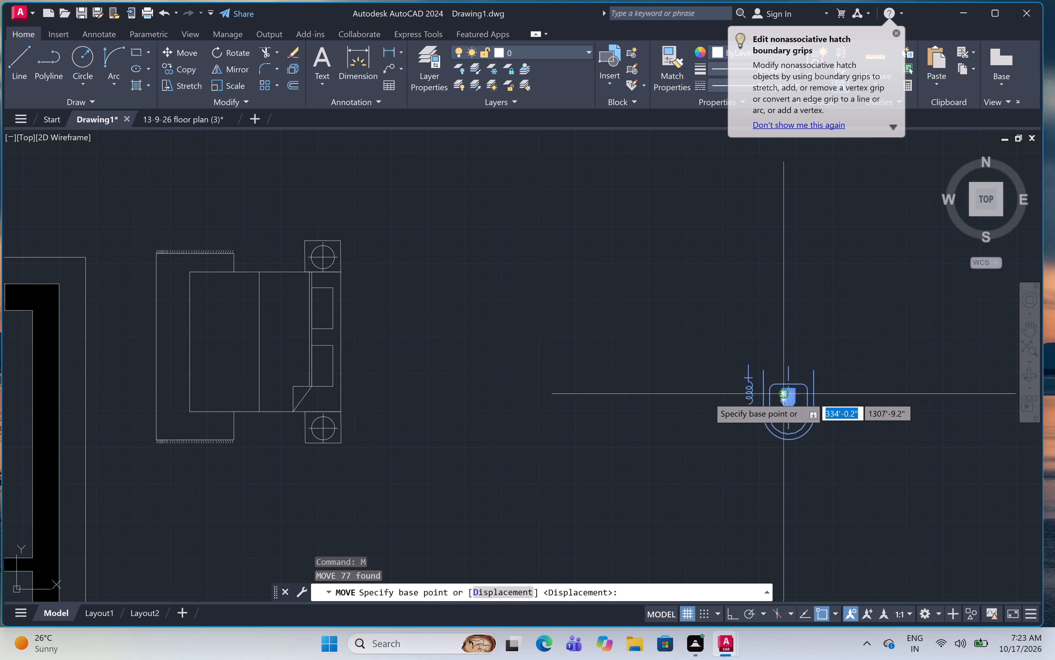
{"action": "scroll", "coordinate": [615, 349], "scroll_direction": "down", "scroll_amount": 3}
{"action": "scroll", "coordinate": [455, 316], "scroll_direction": "up", "scroll_amount": 4}
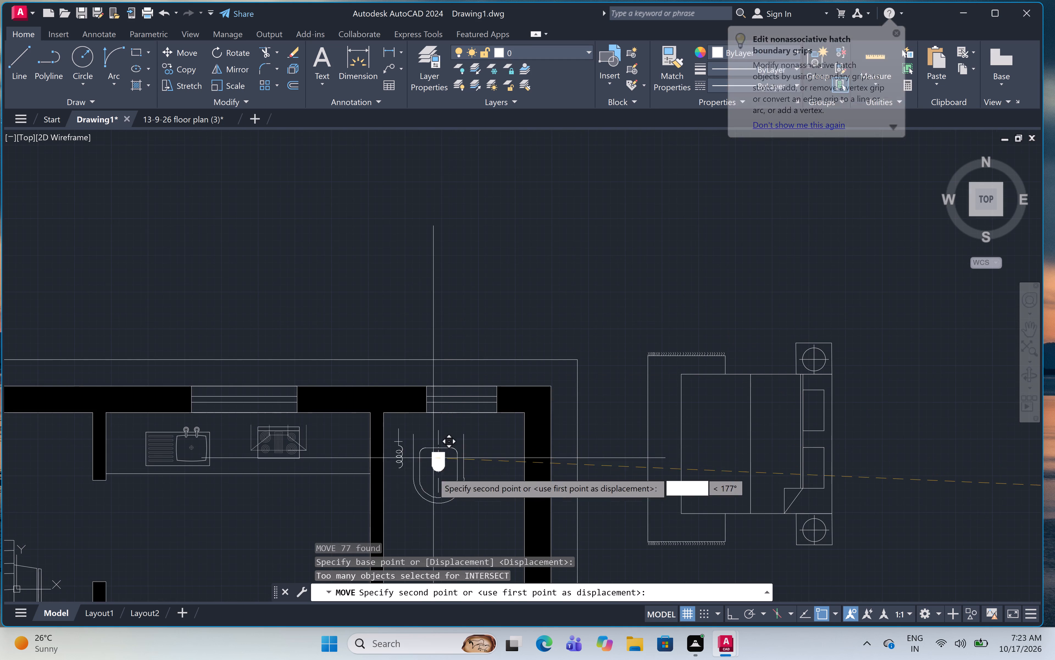
{"action": "left_click", "coordinate": [459, 446]}
Erase the spare bed, dining set, sink and stove east of the floor plan and the spare car to its west.
{"action": "scroll", "coordinate": [555, 311], "scroll_direction": "down", "scroll_amount": 6}
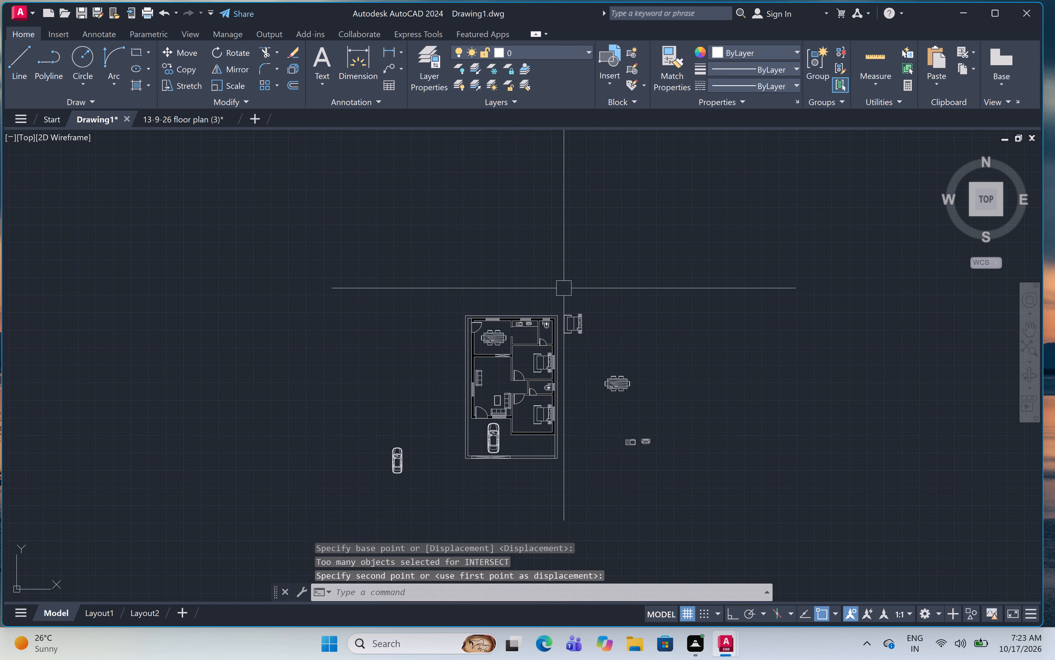
{"action": "left_click", "coordinate": [561, 280]}
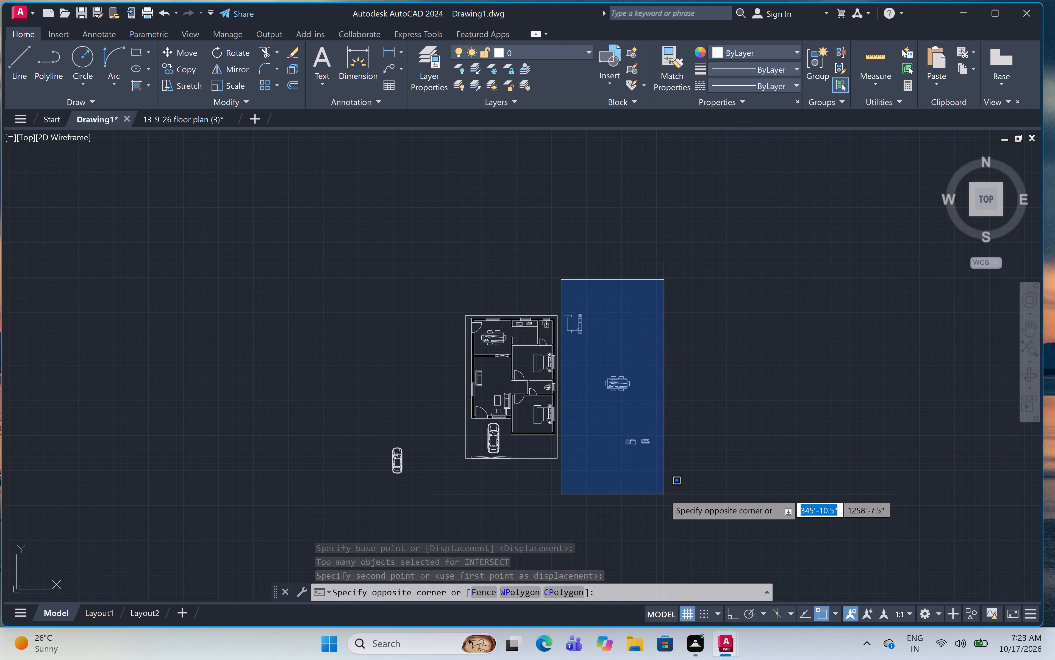
{"action": "left_click", "coordinate": [665, 494]}
{"action": "left_click", "coordinate": [395, 390]}
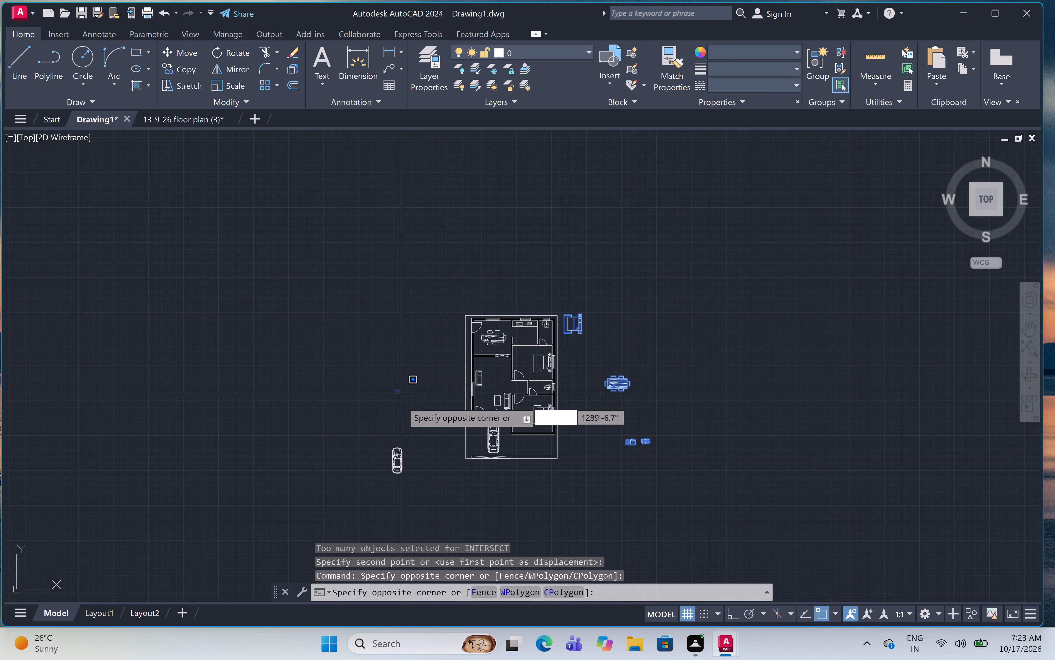
{"action": "left_click", "coordinate": [389, 492]}
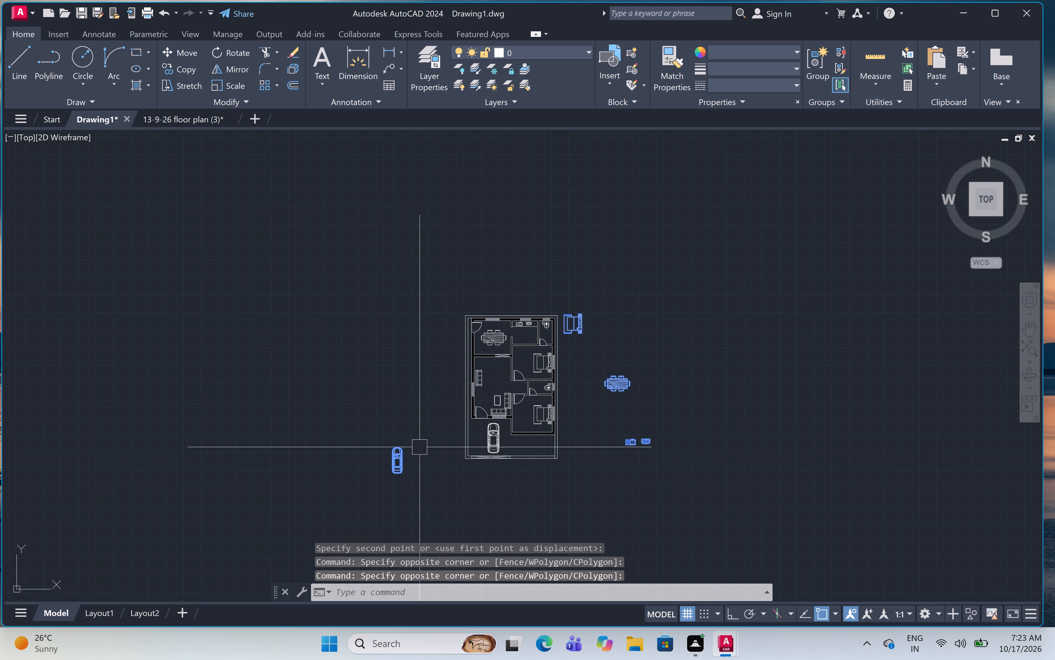
{"action": "key", "text": "Delete"}
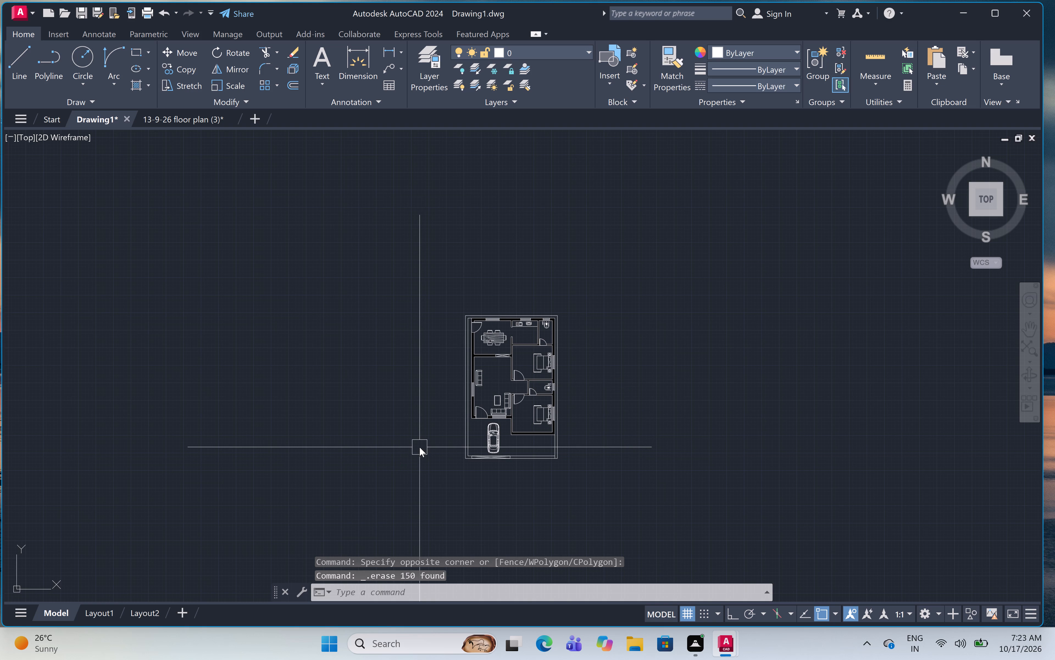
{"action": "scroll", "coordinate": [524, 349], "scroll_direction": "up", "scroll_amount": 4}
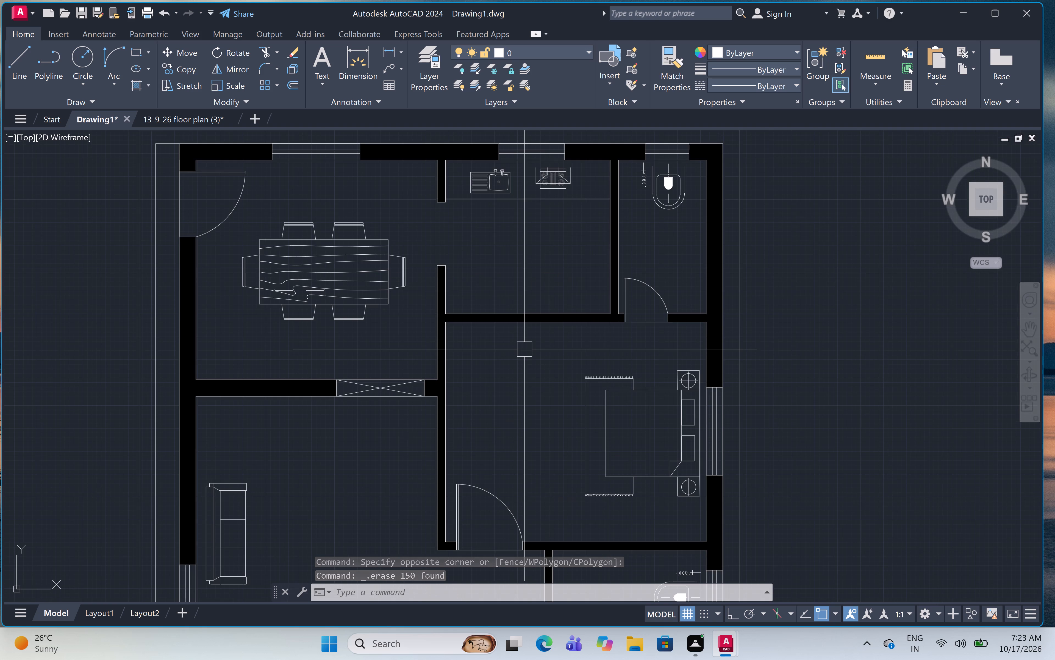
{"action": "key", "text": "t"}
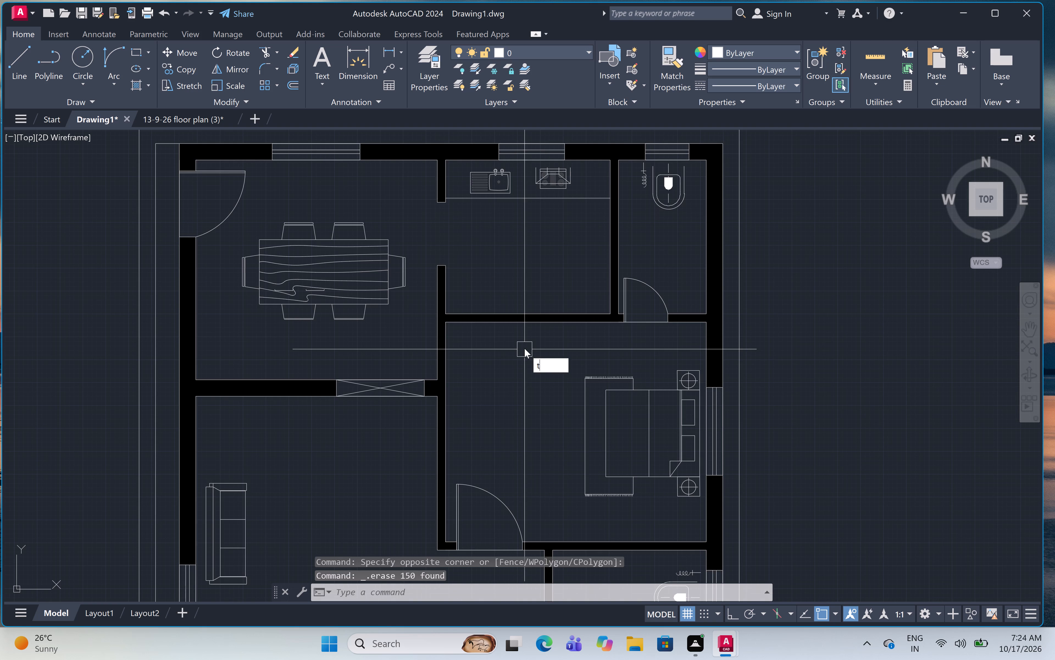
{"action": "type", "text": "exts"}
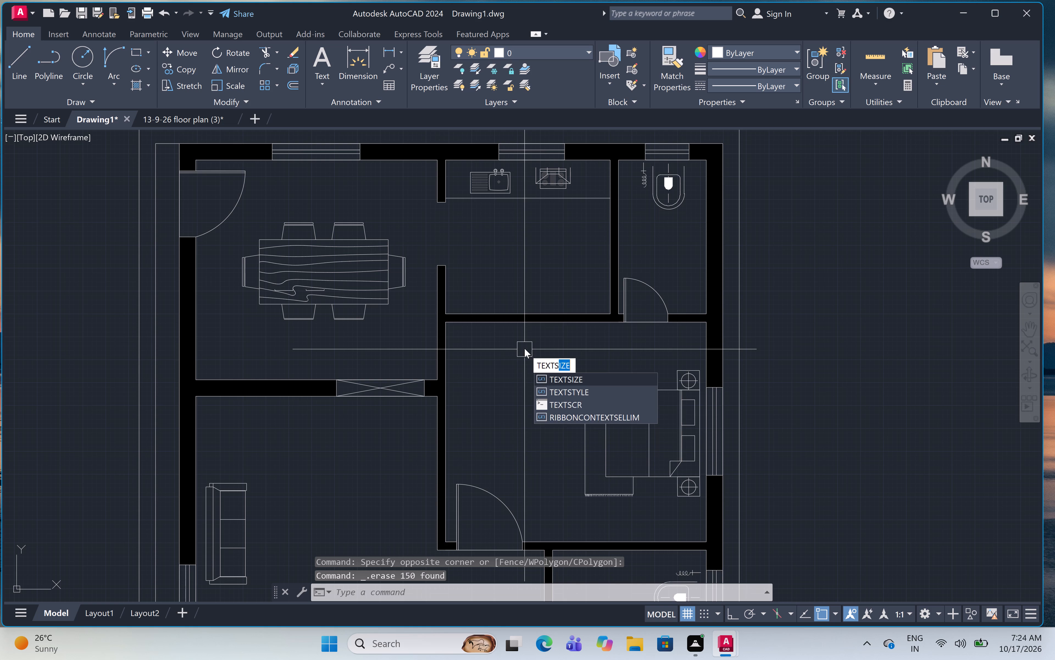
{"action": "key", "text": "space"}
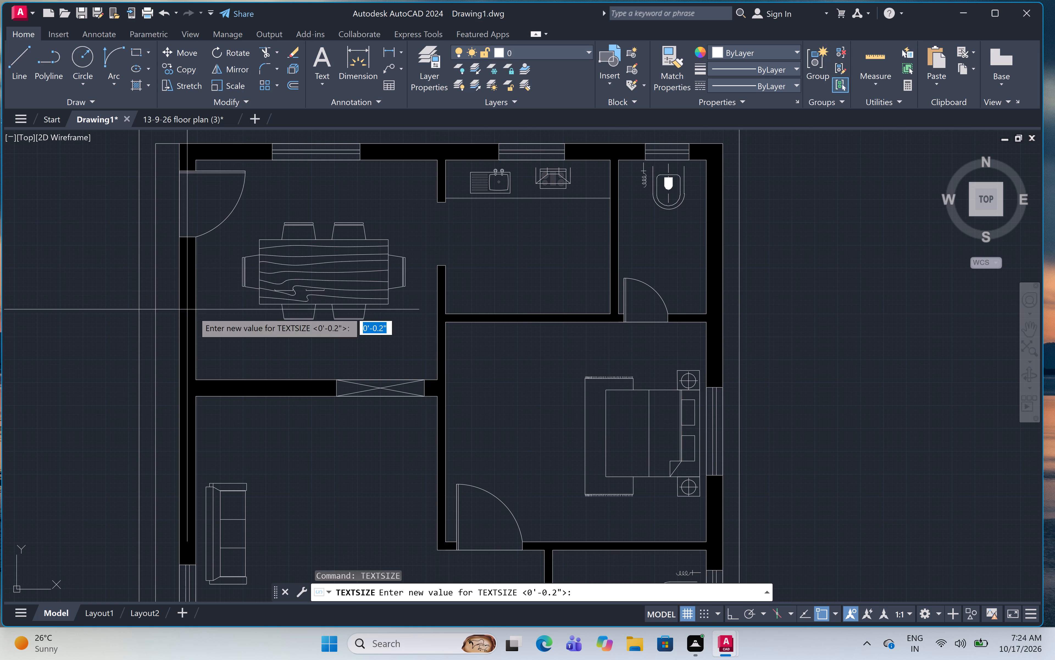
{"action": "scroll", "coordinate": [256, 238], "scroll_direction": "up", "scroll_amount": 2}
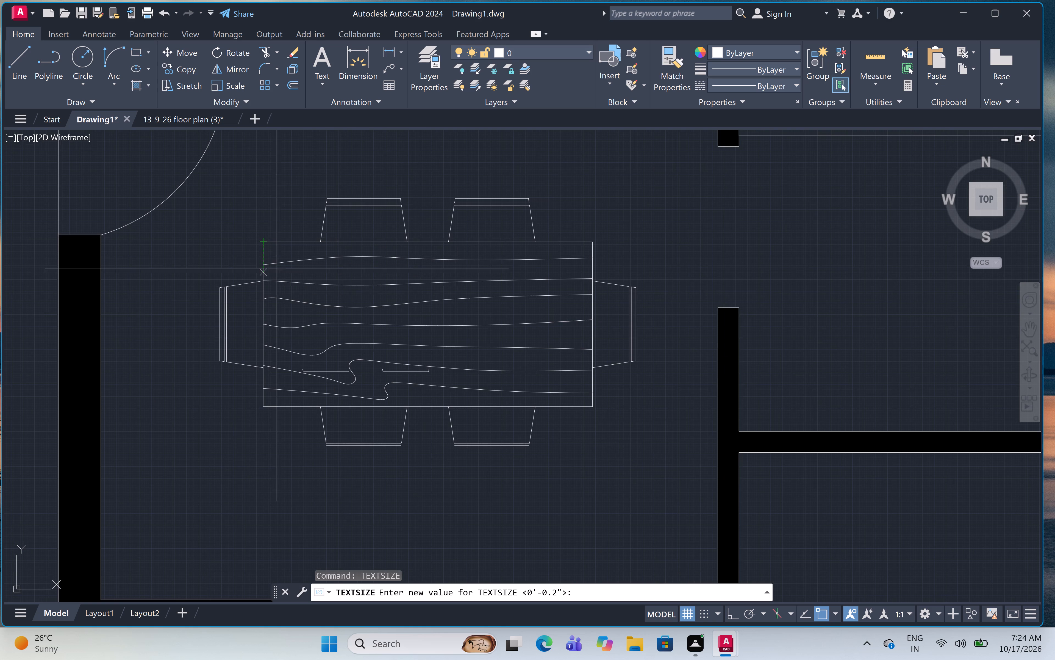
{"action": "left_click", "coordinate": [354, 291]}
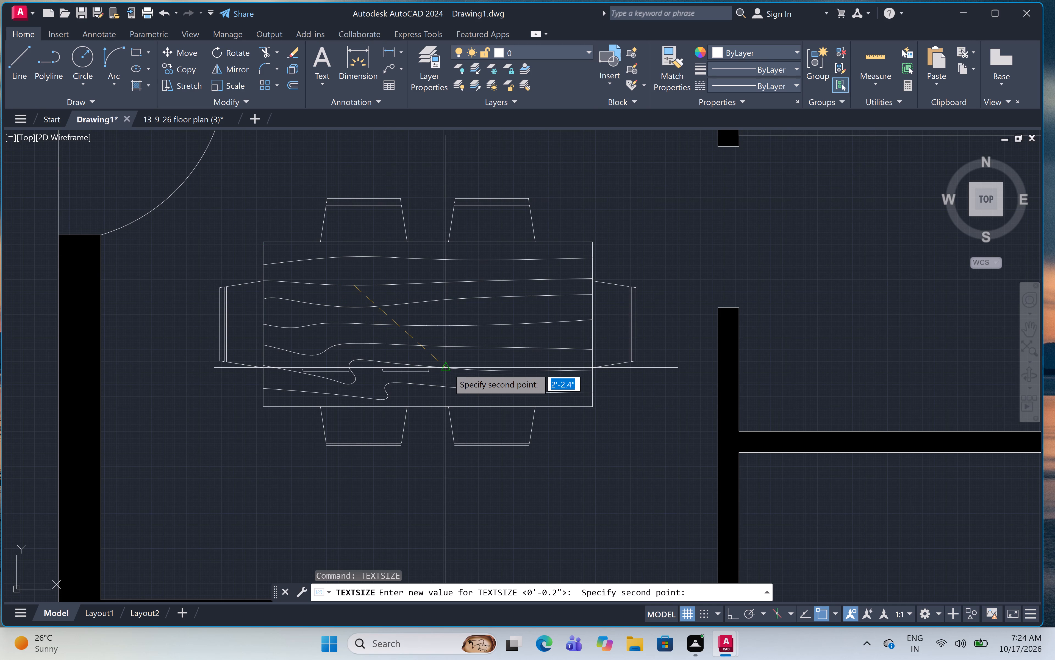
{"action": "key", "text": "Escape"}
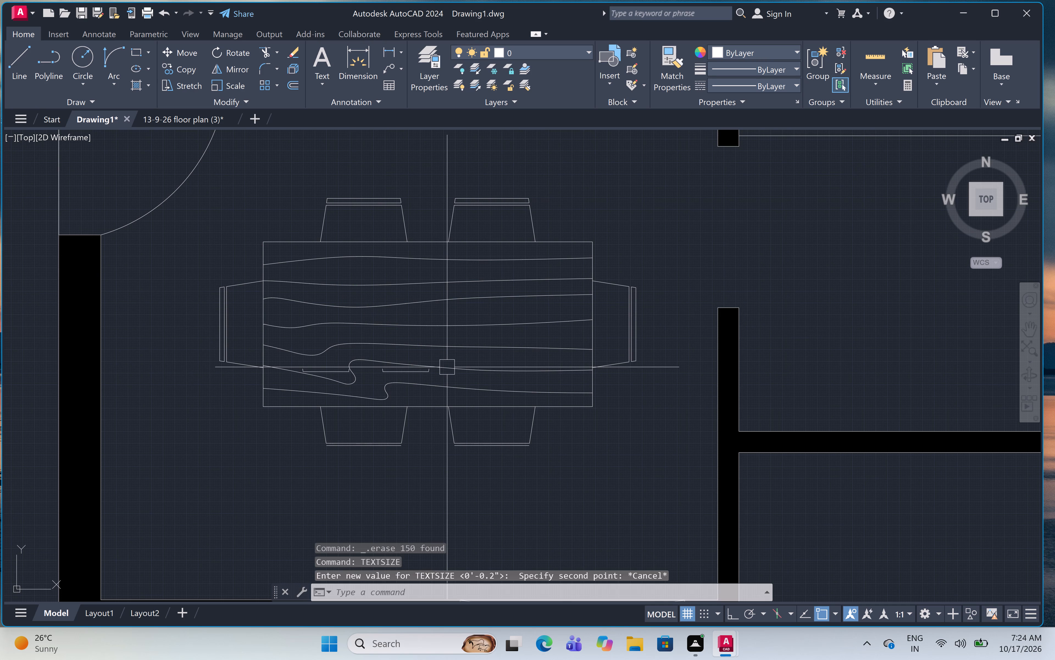
Set the default text height (TEXTSIZE) to 6".
{"action": "type", "text": "text"}
{"action": "type", "text": "s 6"}
{"action": "key", "text": "shift+quotedbl"}
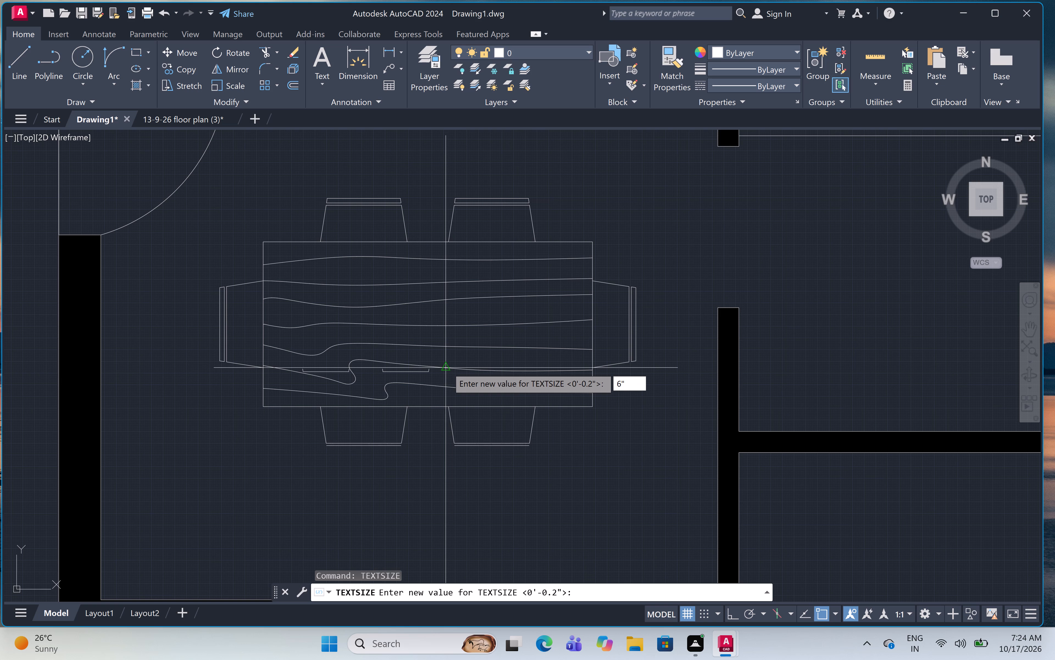
{"action": "key", "text": "space"}
Add a two-line multiline text label reading DINING and 11'X10' over the dining table.
{"action": "type", "text": "mt"}
{"action": "key", "text": "space"}
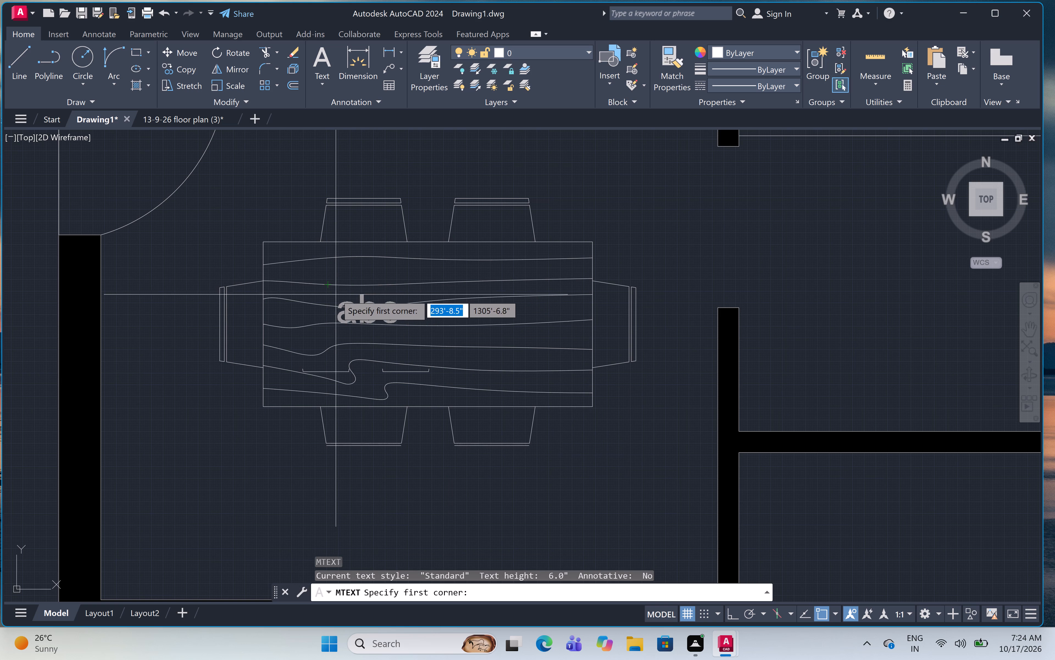
{"action": "left_click", "coordinate": [355, 294]}
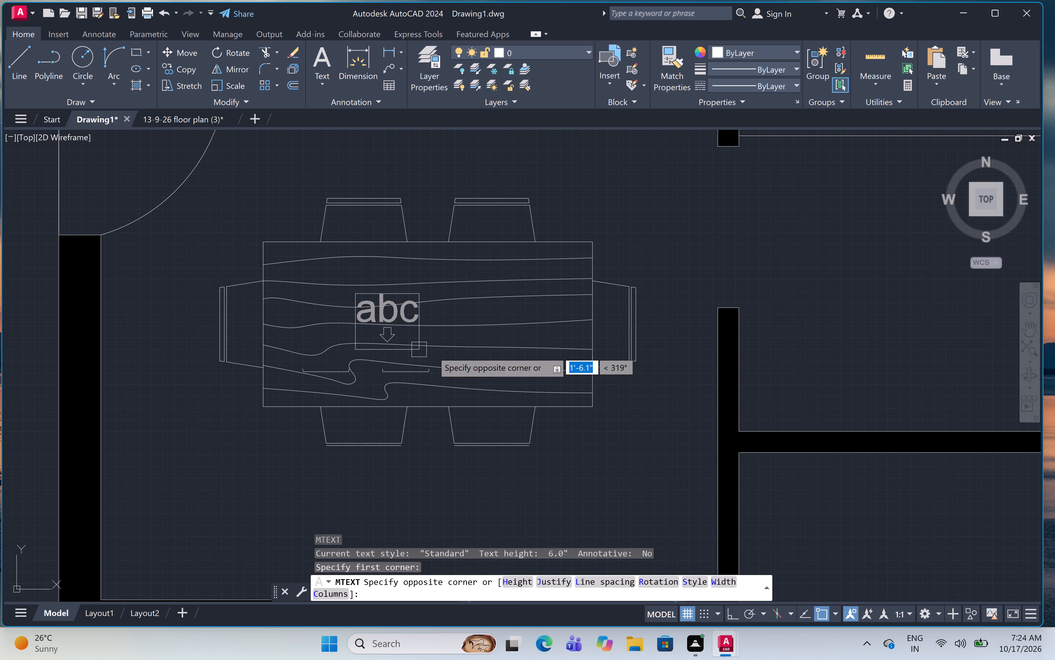
{"action": "left_click", "coordinate": [521, 360]}
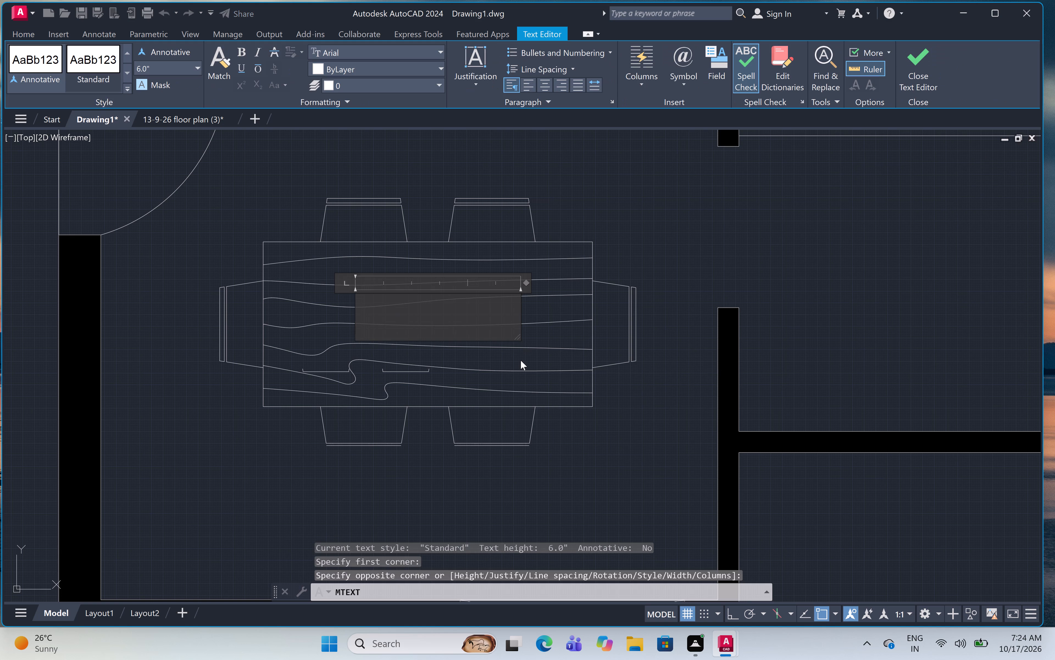
{"action": "type", "text": "DINING"}
{"action": "key", "text": "Return"}
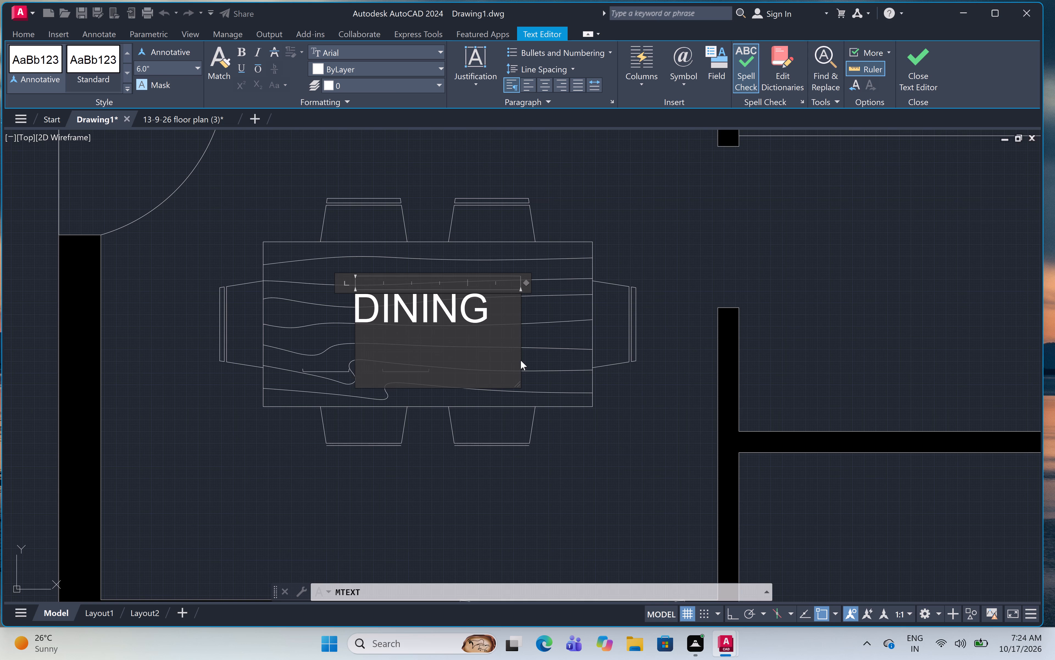
{"action": "type", "text": "11"}
{"action": "type", "text": "'X1"}
{"action": "type", "text": "0'"}
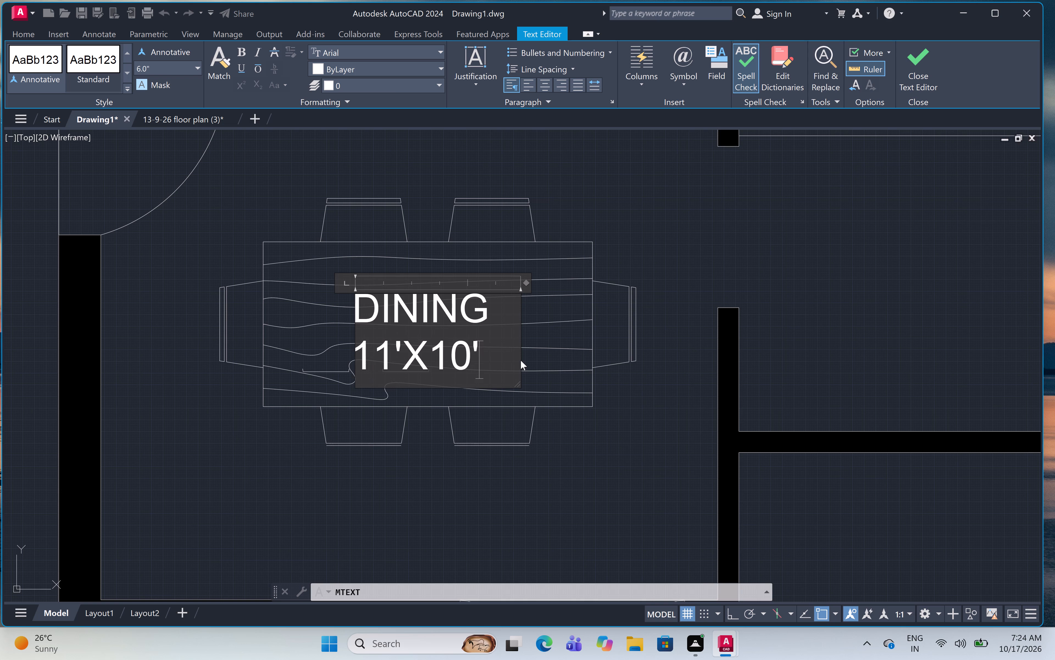
{"action": "left_click", "coordinate": [417, 432]}
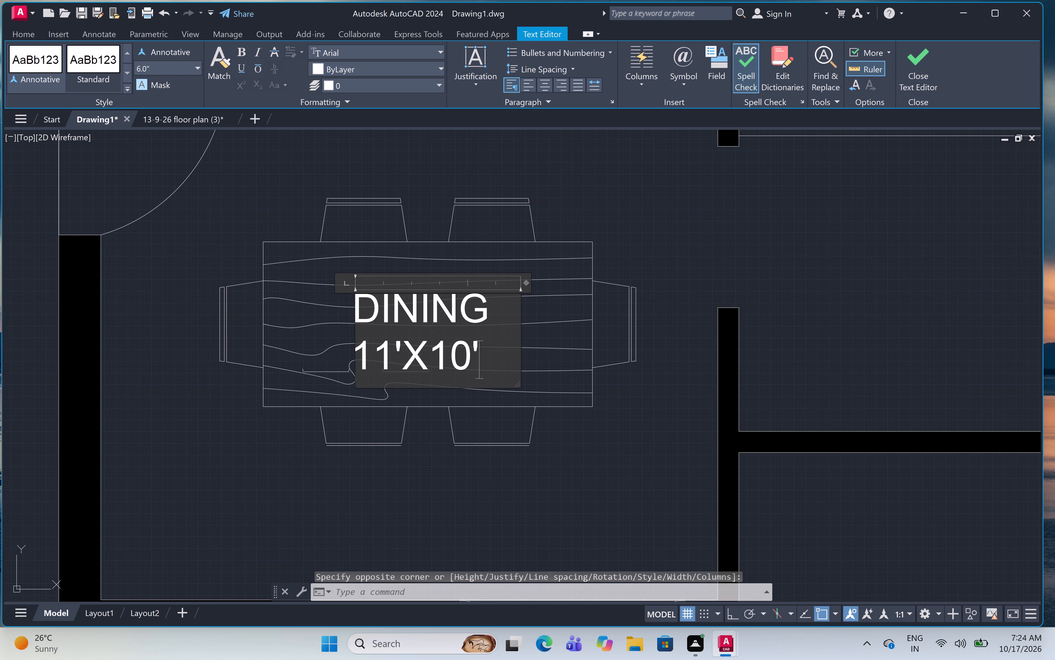
Add a two-line multiline text label reading OPEN KITCHEN and 7'6"X7' in the kitchen, south of the counter.
{"action": "scroll", "coordinate": [427, 329], "scroll_direction": "down", "scroll_amount": 4}
{"action": "scroll", "coordinate": [505, 328], "scroll_direction": "up", "scroll_amount": 3}
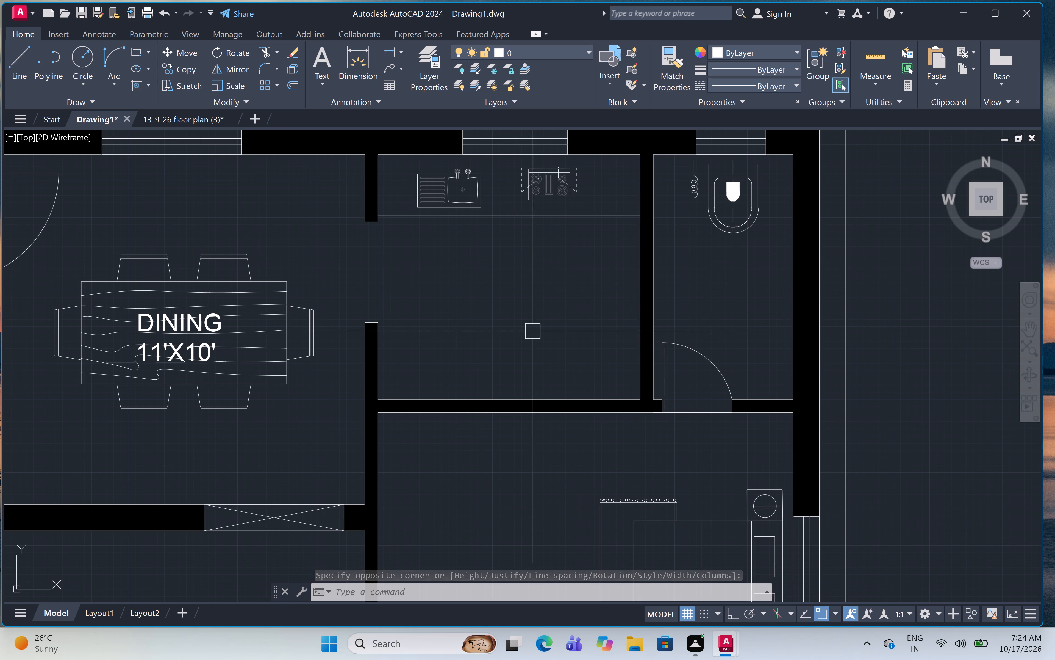
{"action": "type", "text": "MT"}
{"action": "key", "text": "space"}
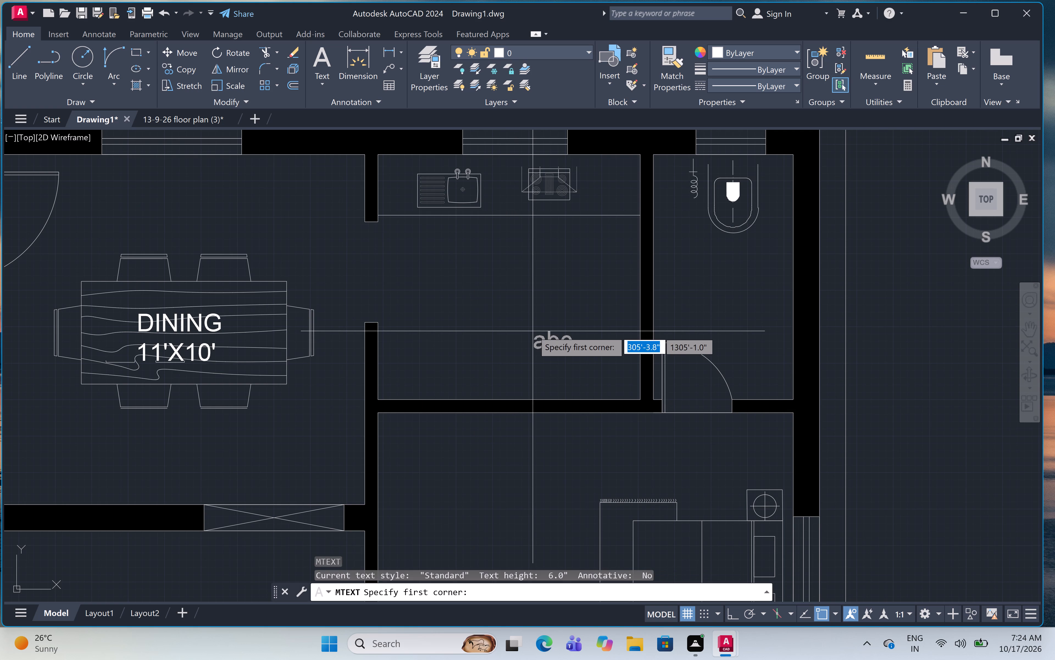
{"action": "left_click", "coordinate": [402, 261]}
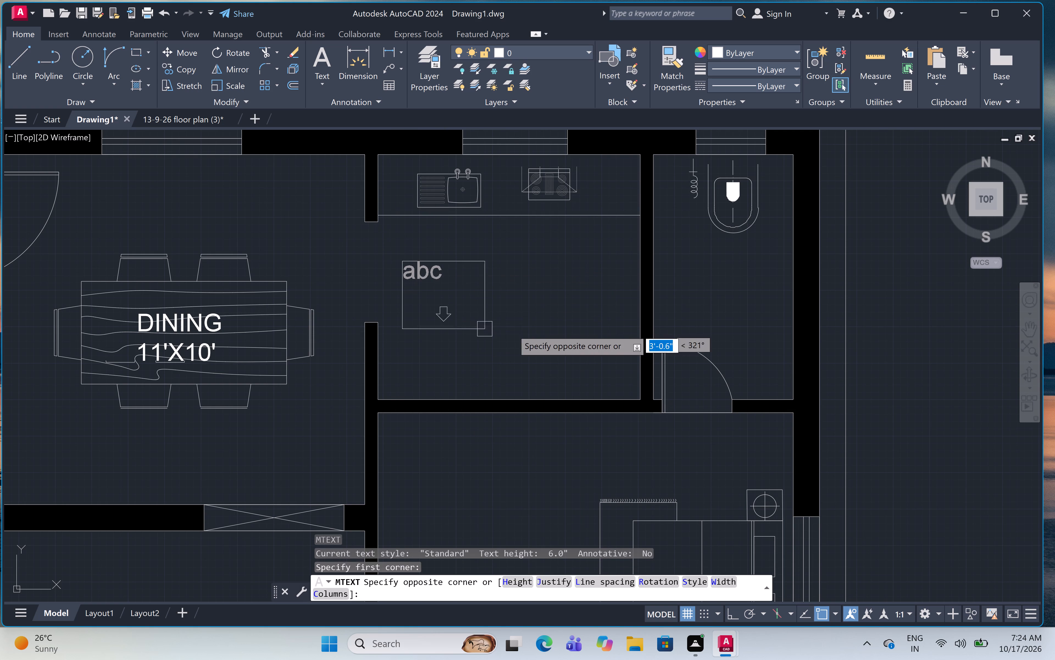
{"action": "left_click", "coordinate": [606, 335]}
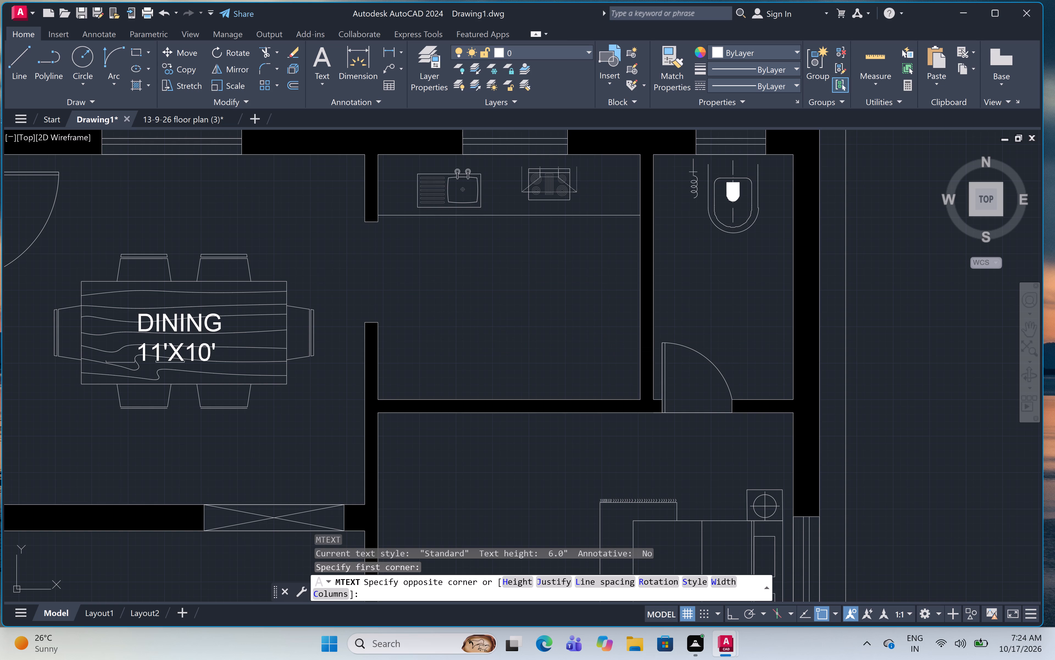
{"action": "type", "text": "OPEN"}
{"action": "key", "text": "space"}
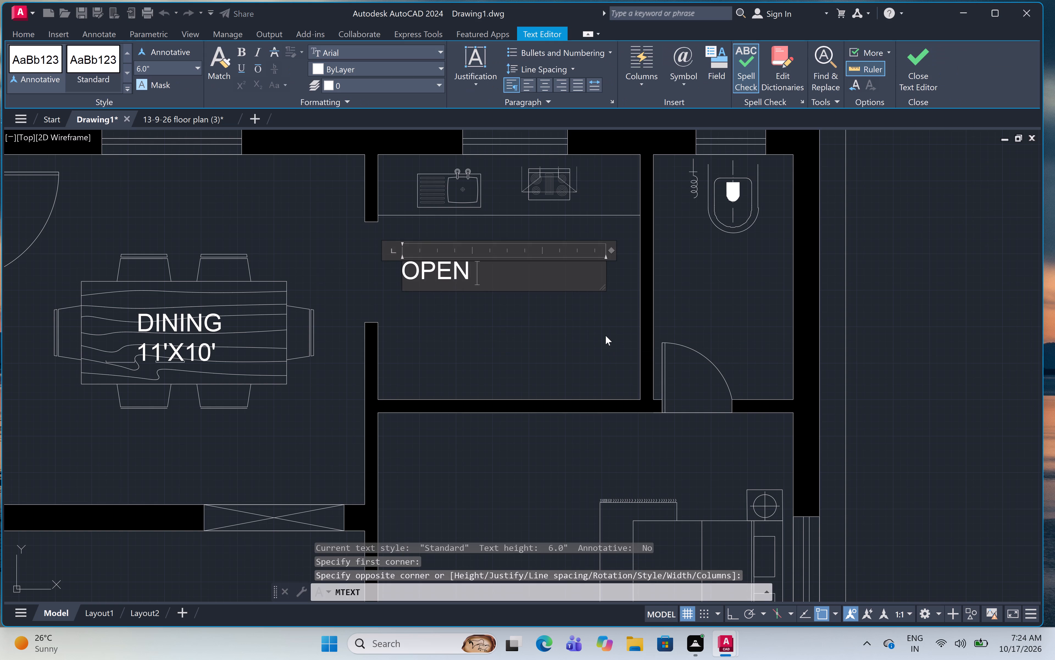
{"action": "type", "text": "KITCHEN"}
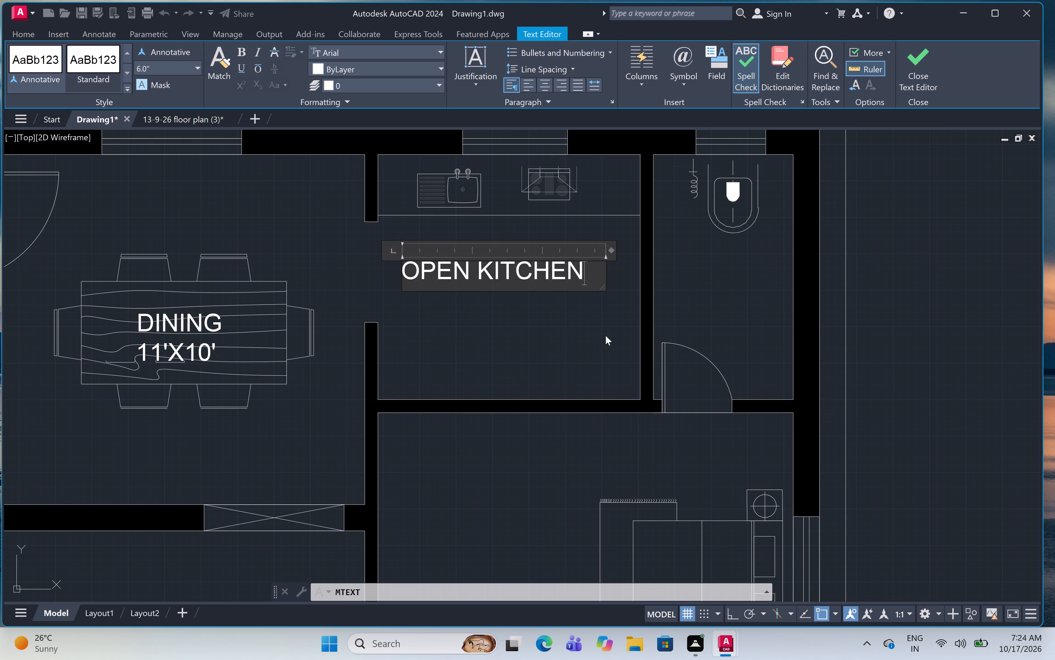
{"action": "key", "text": "Return"}
{"action": "key", "text": "space"}
{"action": "key", "text": "space"}
{"action": "key", "text": "space"}
{"action": "type", "text": "7'6\""}
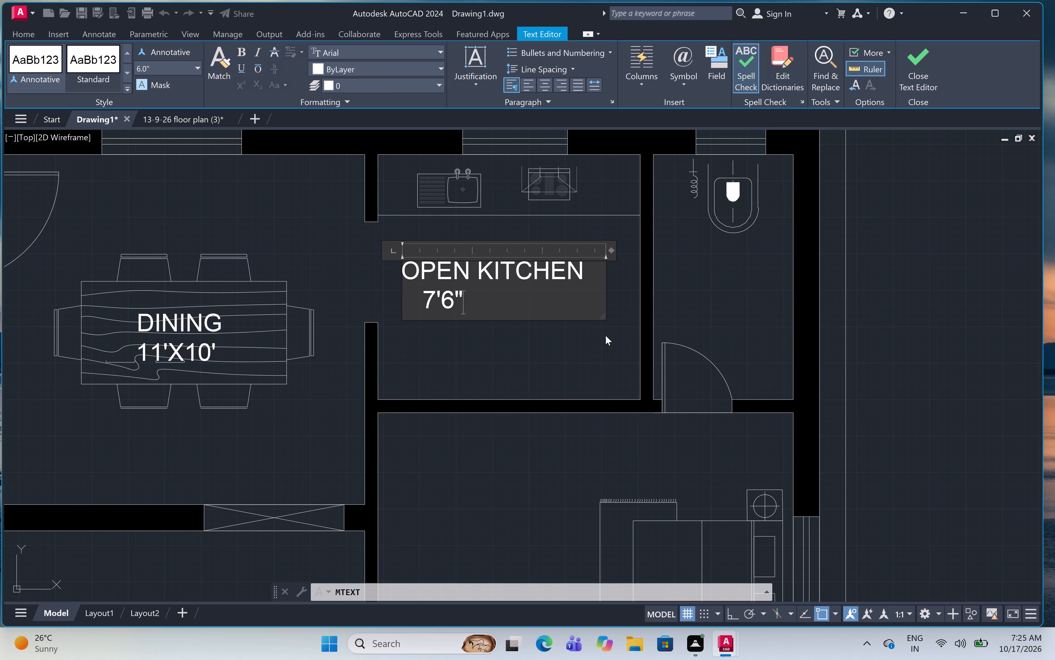
{"action": "key", "text": "x"}
{"action": "key", "text": "7"}
{"action": "key", "text": "apostrophe"}
Indent the 7'6"X7' size line so it sits centred beneath OPEN KITCHEN, and finish the label.
{"action": "left_click", "coordinate": [427, 296]}
{"action": "key", "text": "space"}
{"action": "key", "text": "space"}
{"action": "key", "text": "space"}
{"action": "key", "text": "space"}
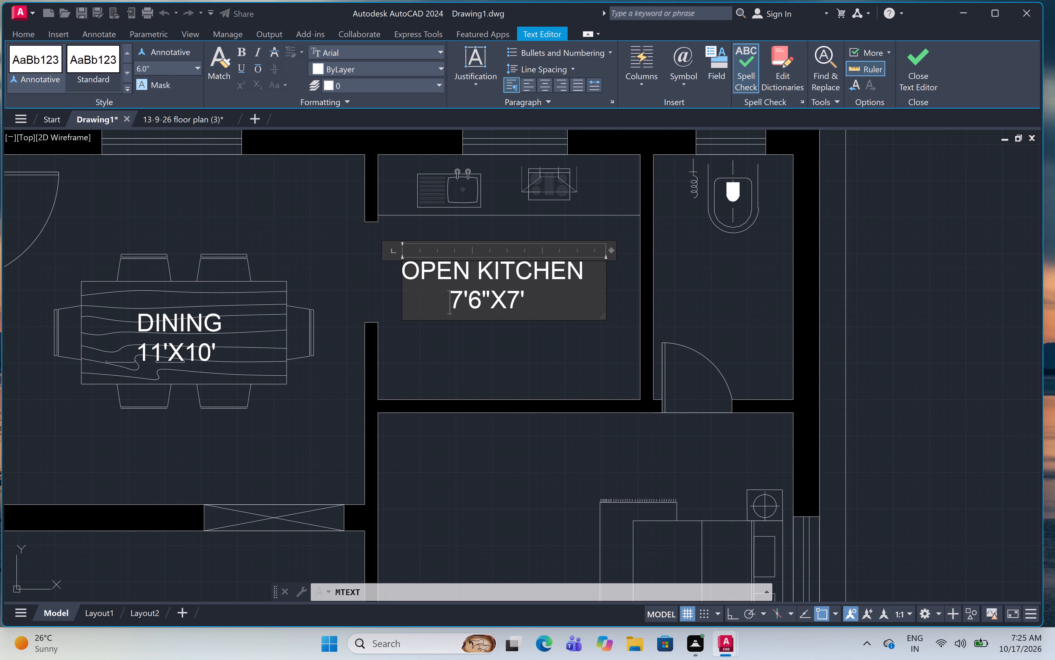
{"action": "left_click", "coordinate": [468, 367]}
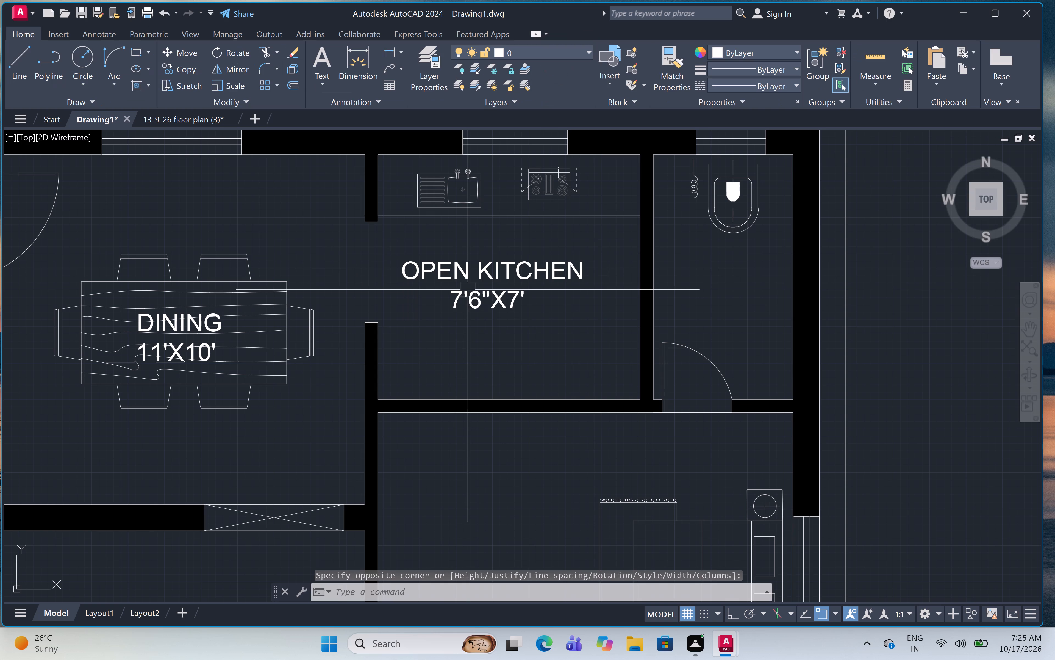
Add a two-line multiline text label reading TOILET and 4'X7' in the northeast bathroom, below the toilet fixture.
{"action": "scroll", "coordinate": [467, 289], "scroll_direction": "down", "scroll_amount": 3}
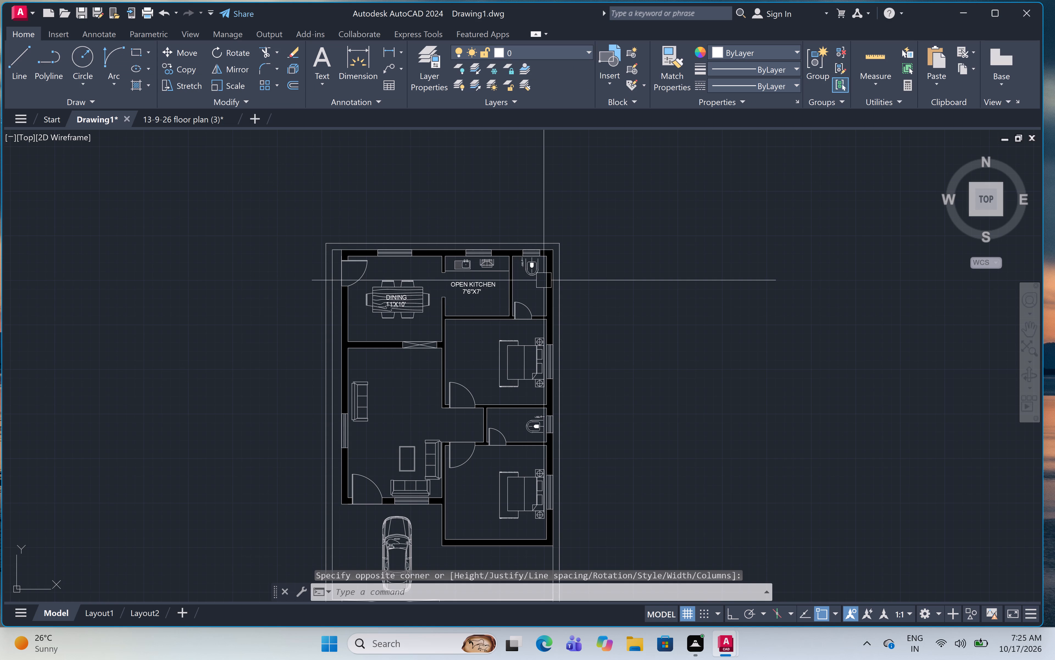
{"action": "scroll", "coordinate": [534, 283], "scroll_direction": "up", "scroll_amount": 3}
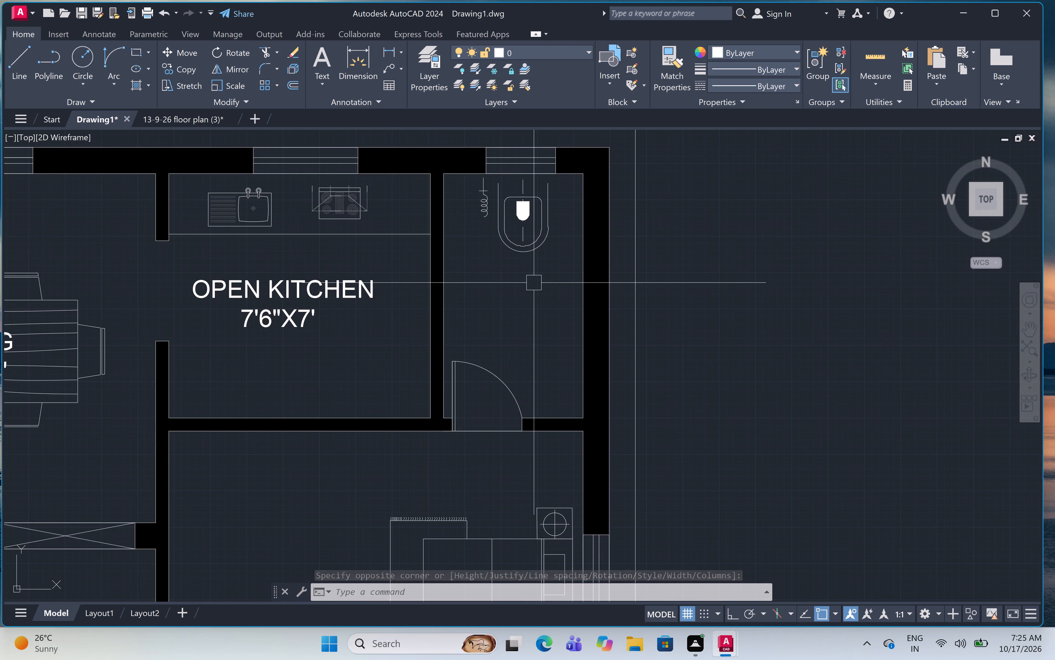
{"action": "key", "text": "m"}
{"action": "key", "text": "t"}
{"action": "key", "text": "space"}
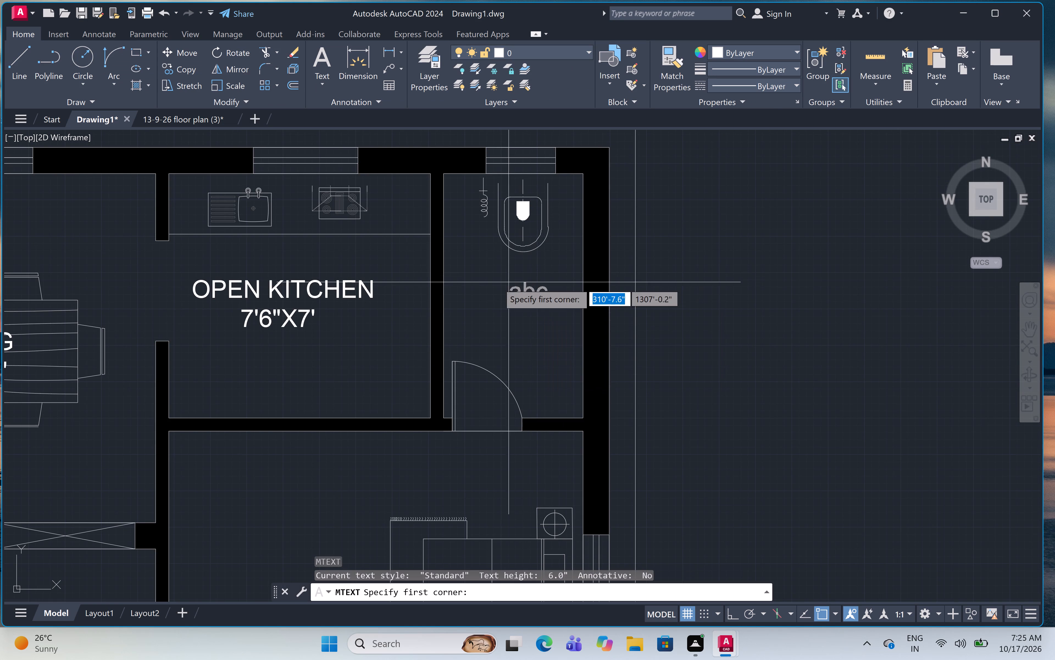
{"action": "left_click", "coordinate": [459, 277]}
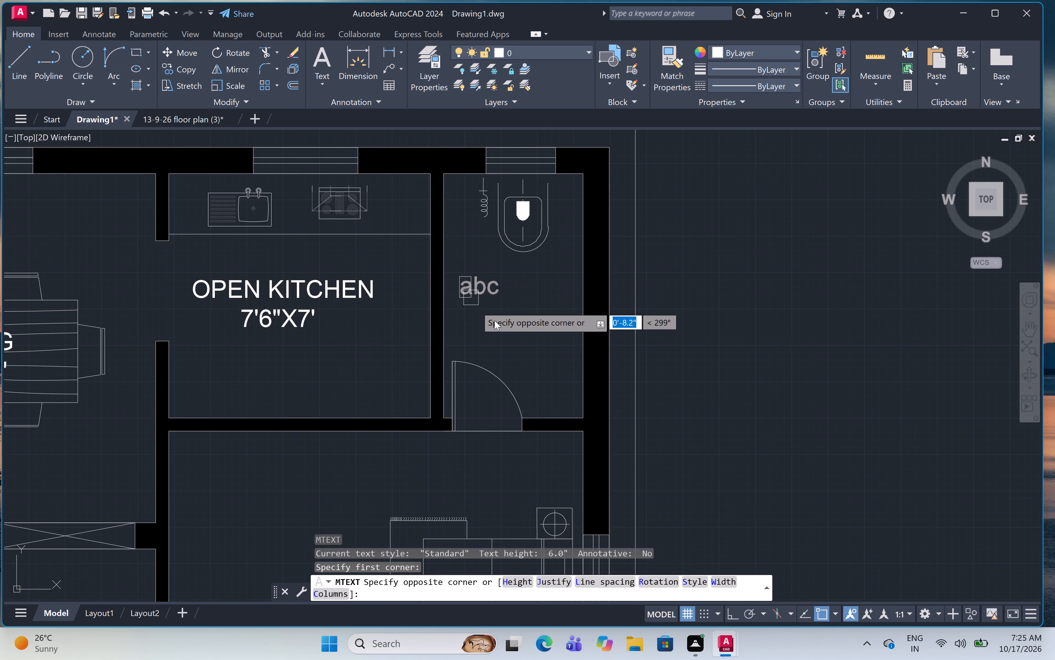
{"action": "left_click", "coordinate": [553, 334]}
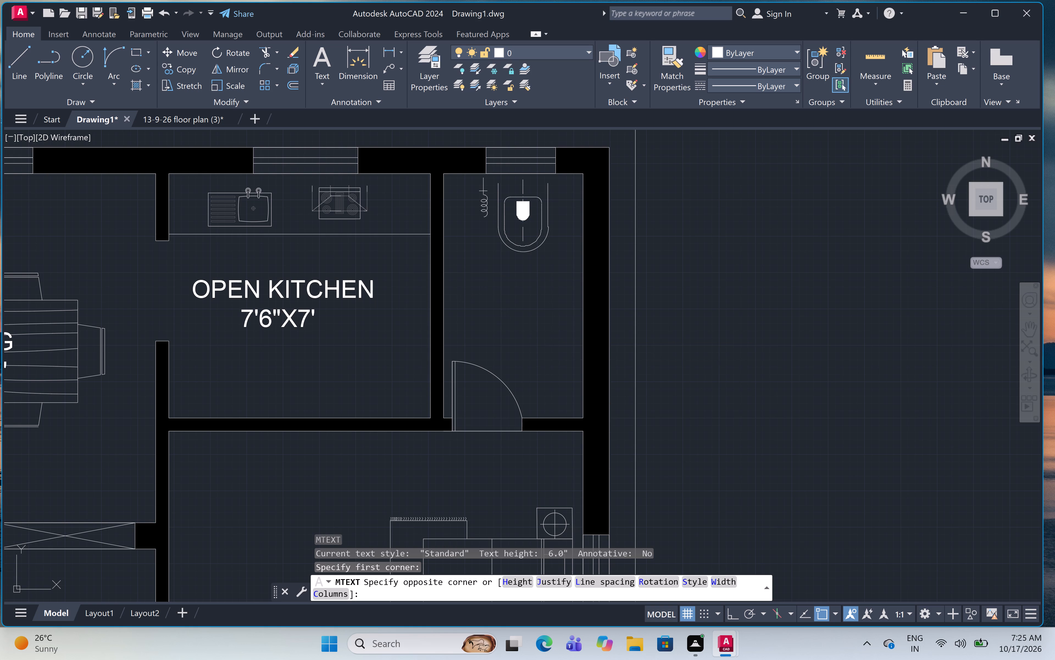
{"action": "key", "text": "t"}
{"action": "key", "text": "o"}
{"action": "type", "text": "ILET"}
{"action": "key", "text": "Return"}
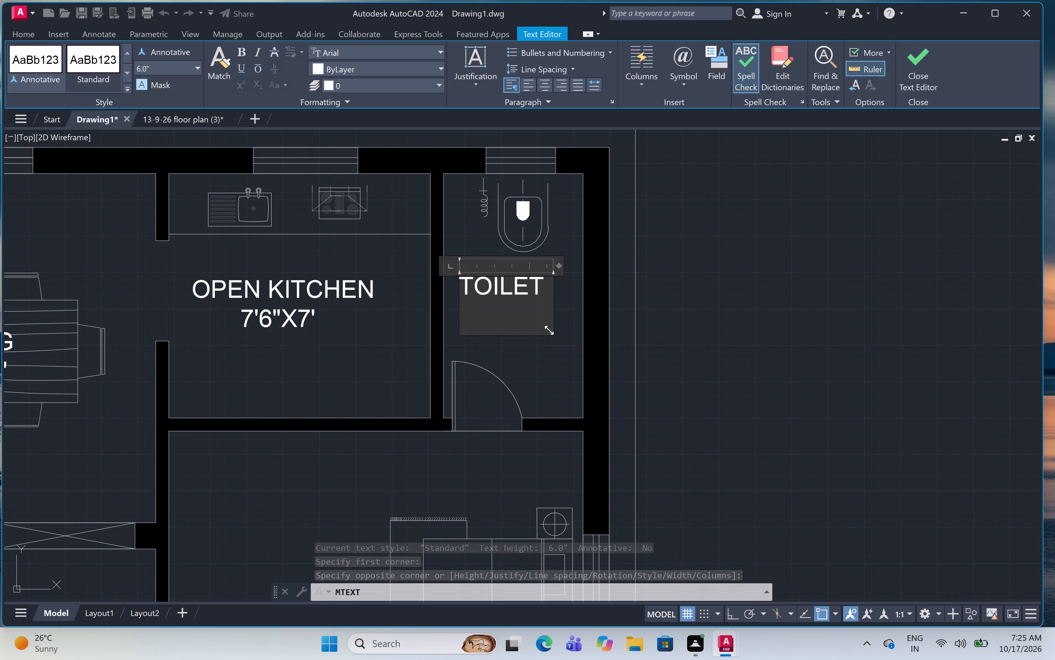
{"action": "key", "text": "4"}
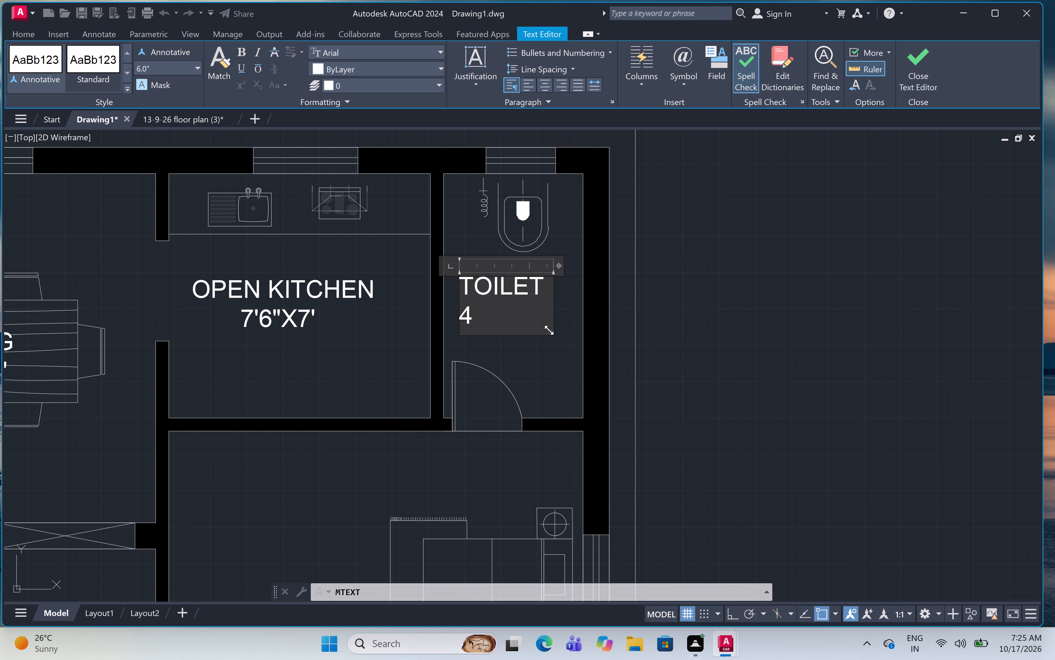
{"action": "key", "text": "apostrophe"}
{"action": "key", "text": "x"}
{"action": "key", "text": "7"}
{"action": "key", "text": "apostrophe"}
Indent the 4'X7' size line to centre it beneath TOILET, and finish the label.
{"action": "left_click", "coordinate": [465, 315]}
{"action": "key", "text": "space"}
{"action": "key", "text": "space"}
{"action": "left_click", "coordinate": [506, 351]}
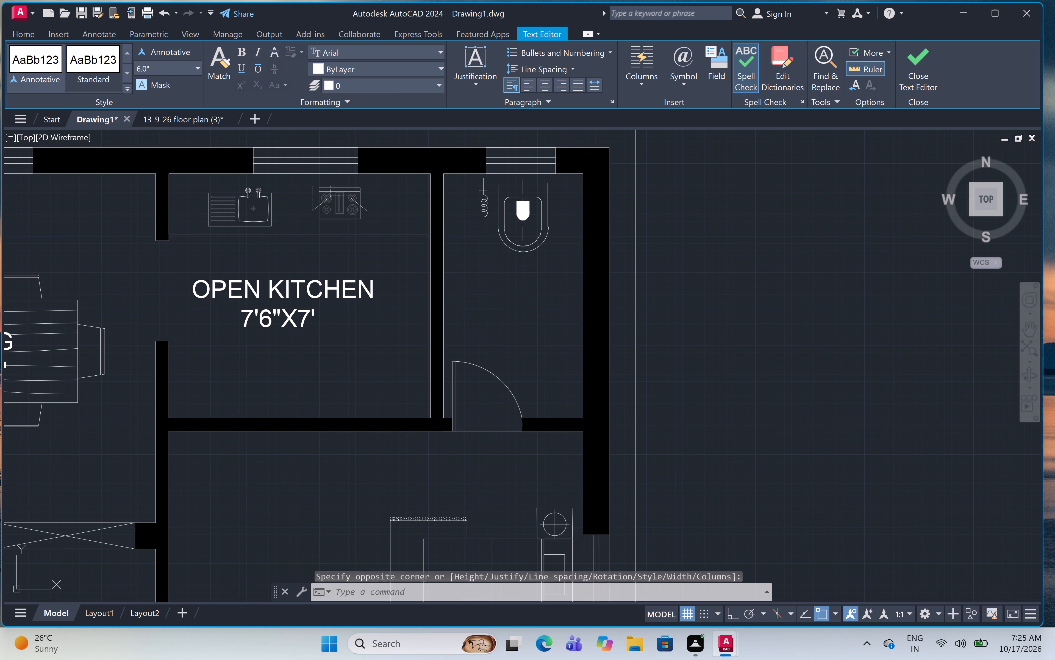
Add a two-line multiline text label reading C.BED ROOM and 12'X10', size line centred, west of the bed in the northern bedroom.
{"action": "scroll", "coordinate": [523, 299], "scroll_direction": "down", "scroll_amount": 3}
{"action": "middle_click_drag", "start_coordinate": [428, 428], "coordinate": [479, 373]}
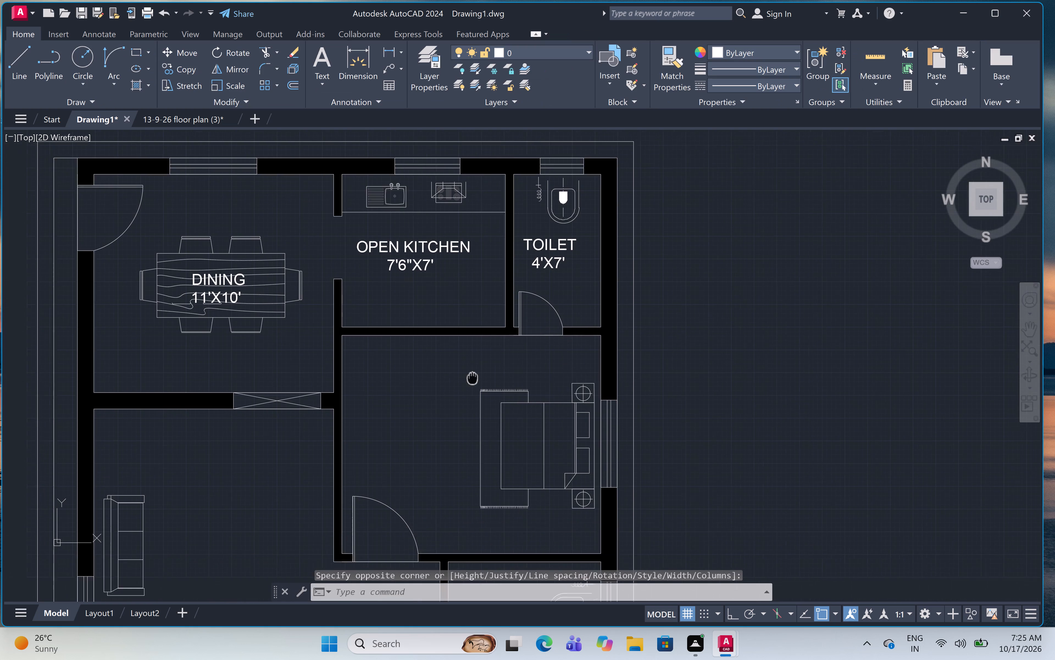
{"action": "middle_click_drag", "start_coordinate": [479, 373], "coordinate": [545, 415]}
{"action": "middle_click_drag", "start_coordinate": [454, 445], "coordinate": [511, 392]}
{"action": "scroll", "coordinate": [513, 400], "scroll_direction": "up", "scroll_amount": 1}
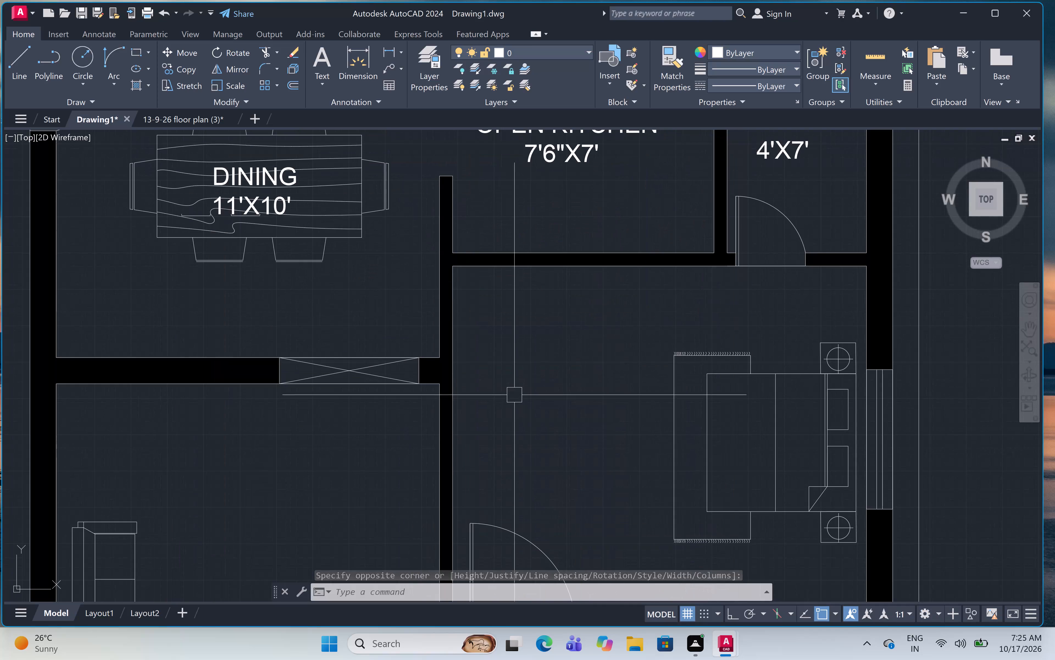
{"action": "key", "text": "m"}
{"action": "key", "text": "t"}
{"action": "key", "text": "space"}
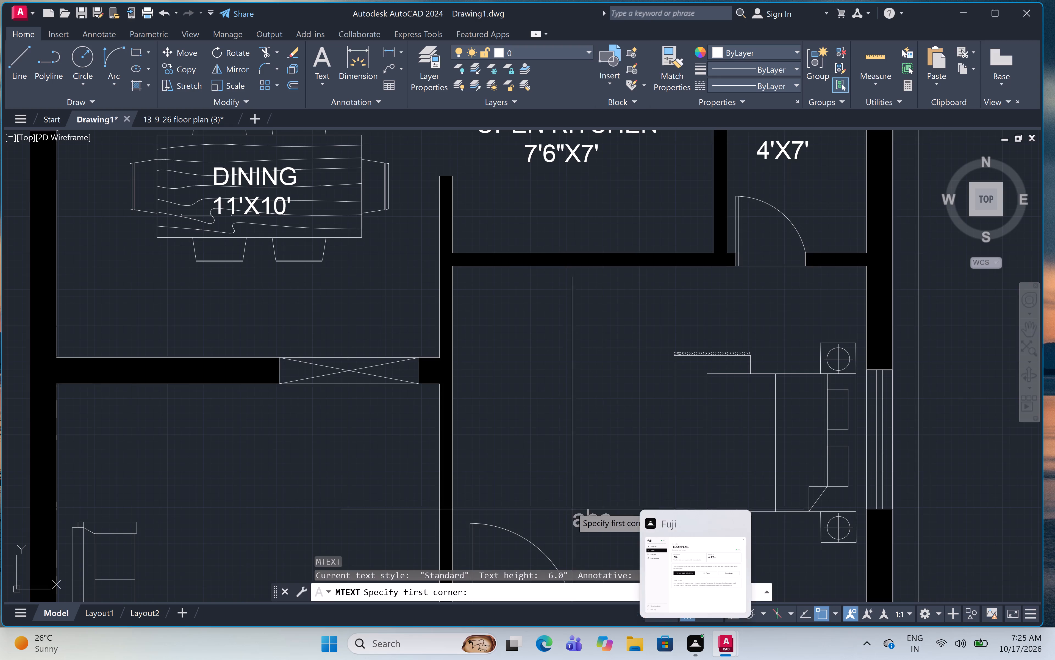
{"action": "left_click", "coordinate": [480, 382]}
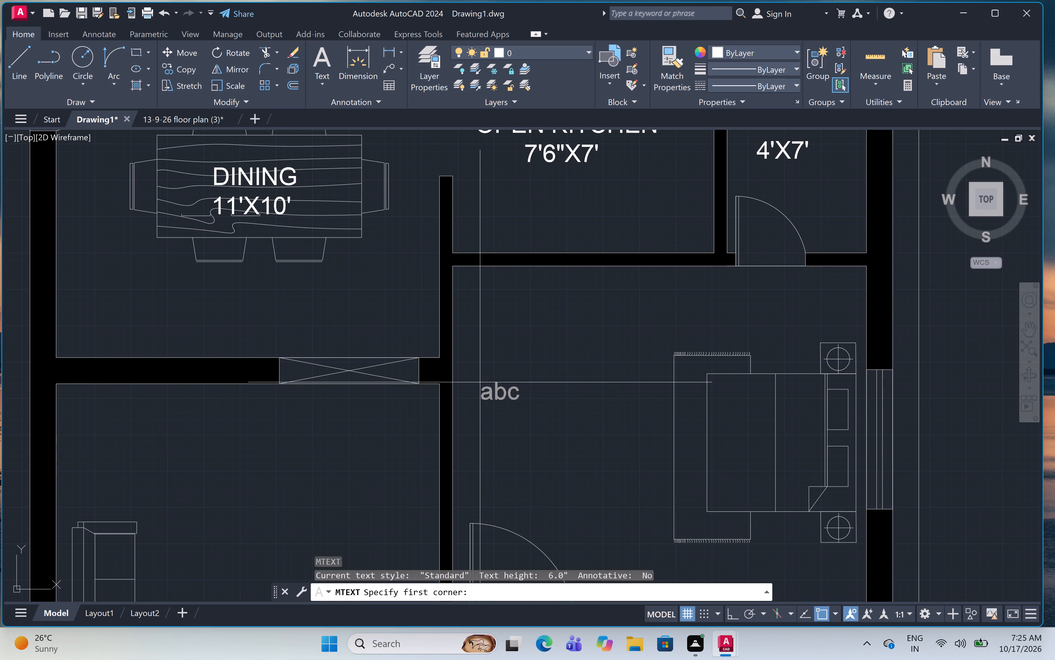
{"action": "left_click", "coordinate": [650, 468]}
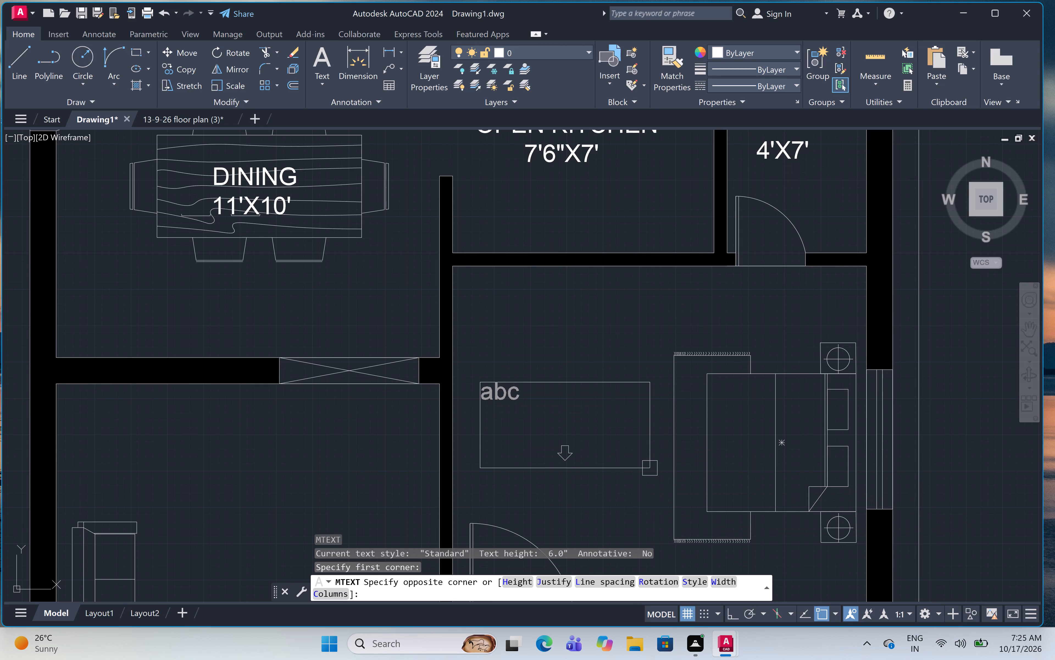
{"action": "type", "text": "C.BED"}
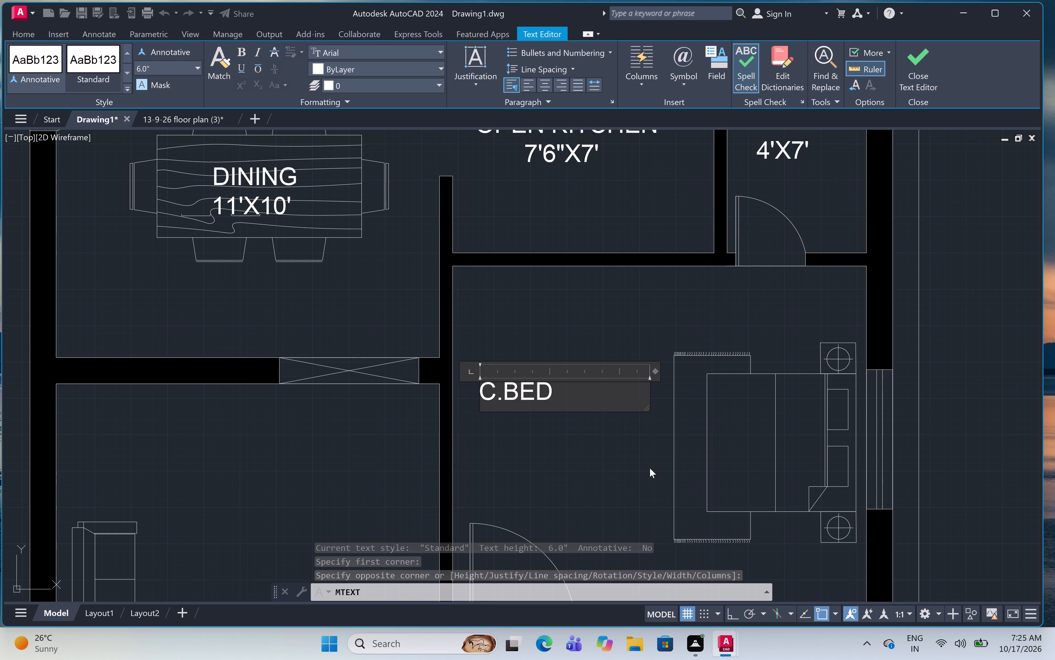
{"action": "key", "text": "space"}
{"action": "type", "text": "ROOM"}
{"action": "key", "text": "Return"}
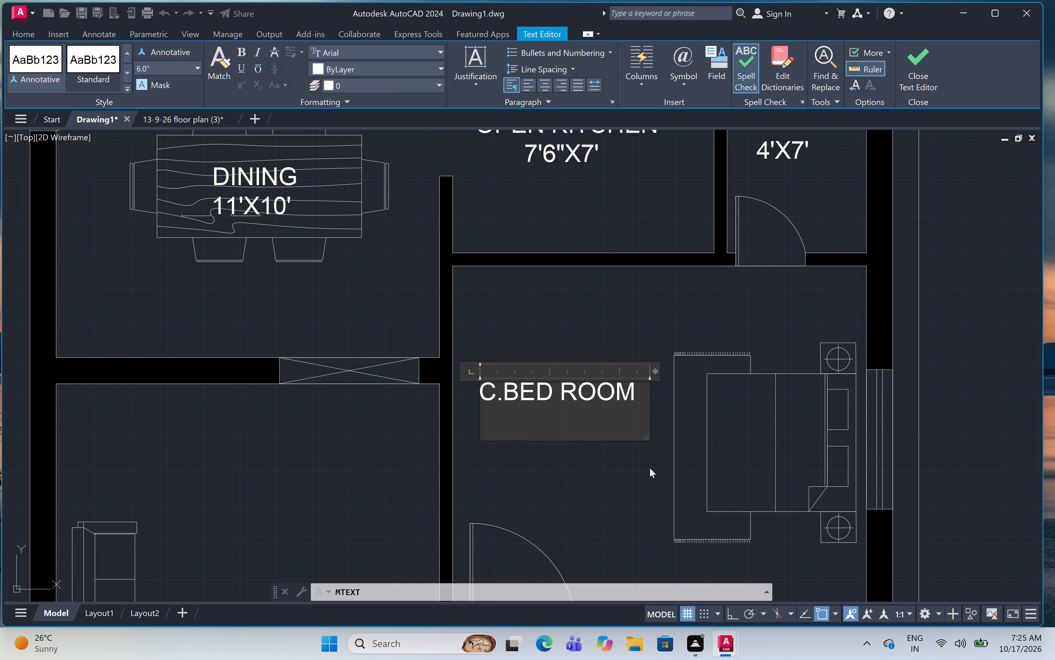
{"action": "key", "text": "space"}
{"action": "key", "text": "space"}
{"action": "key", "text": "space"}
{"action": "key", "text": "space"}
{"action": "type", "text": "12'"}
{"action": "type", "text": "X10'"}
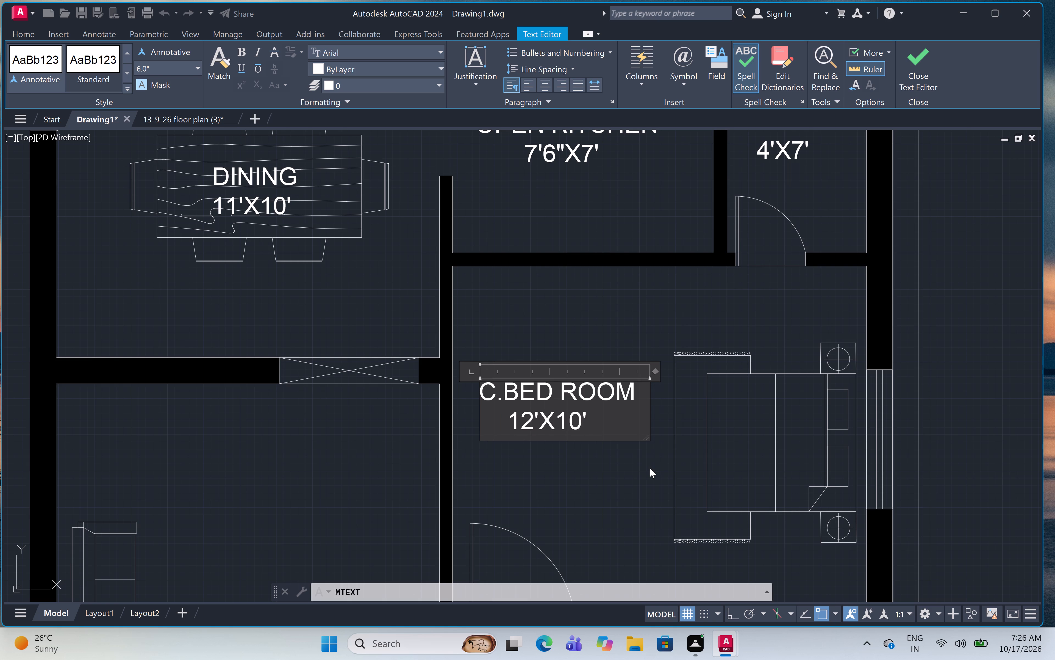
{"action": "left_click", "coordinate": [576, 482]}
{"action": "scroll", "coordinate": [593, 260], "scroll_direction": "down", "scroll_amount": 4}
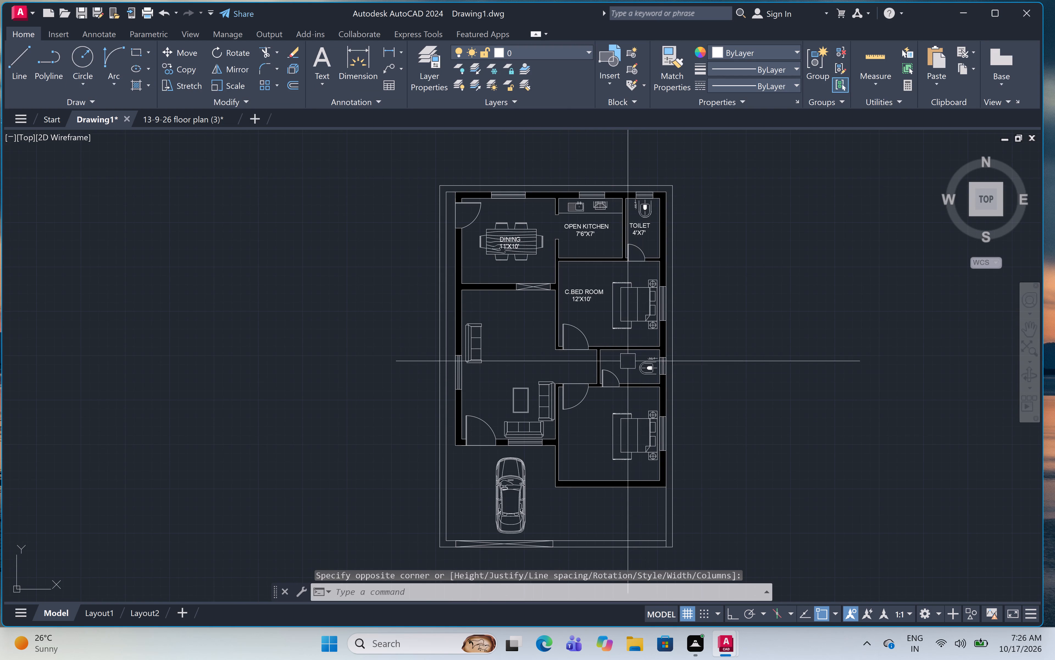
Add a two-line multiline text label reading TOILET and 7'X4', size line centred, in the bathroom between the two bedrooms, west of the toilet fixture.
{"action": "scroll", "coordinate": [620, 363], "scroll_direction": "up", "scroll_amount": 4}
{"action": "type", "text": "MT"}
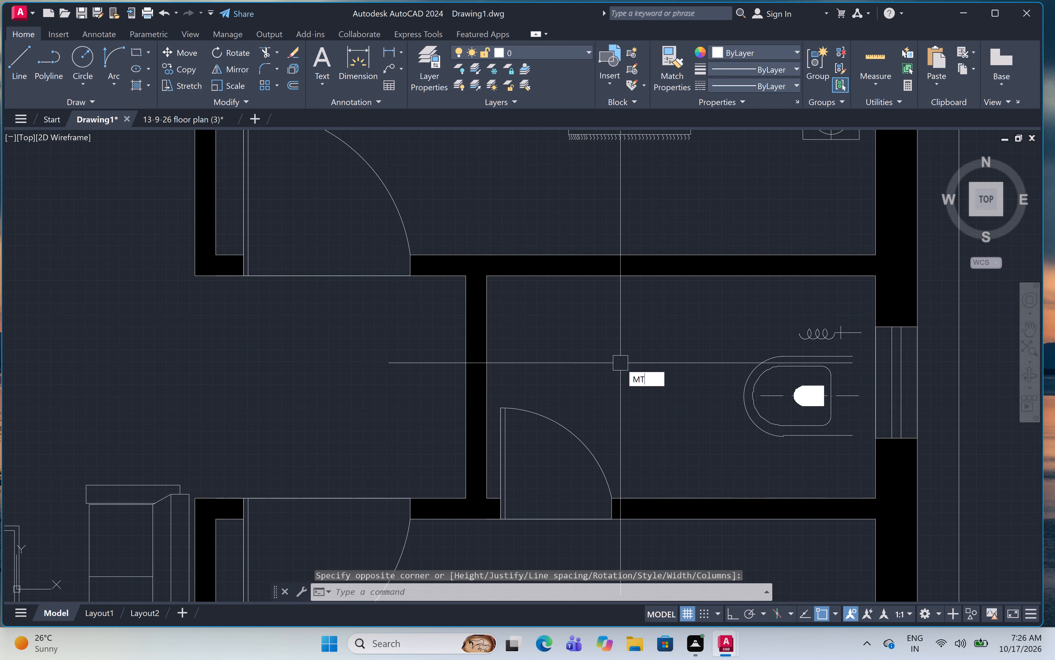
{"action": "key", "text": "space"}
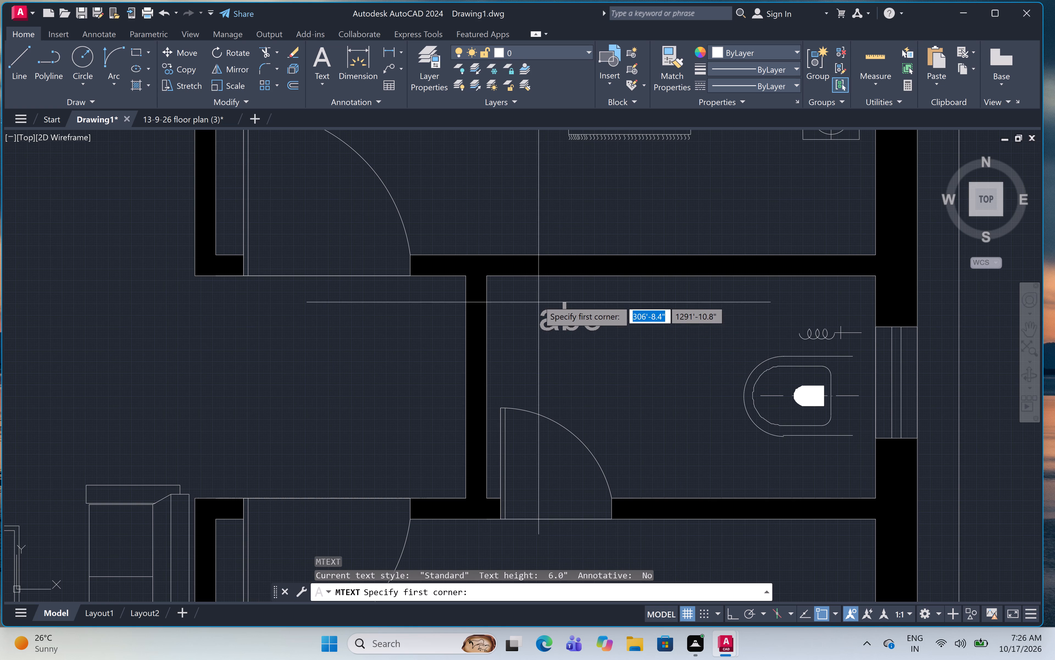
{"action": "left_click", "coordinate": [539, 297]}
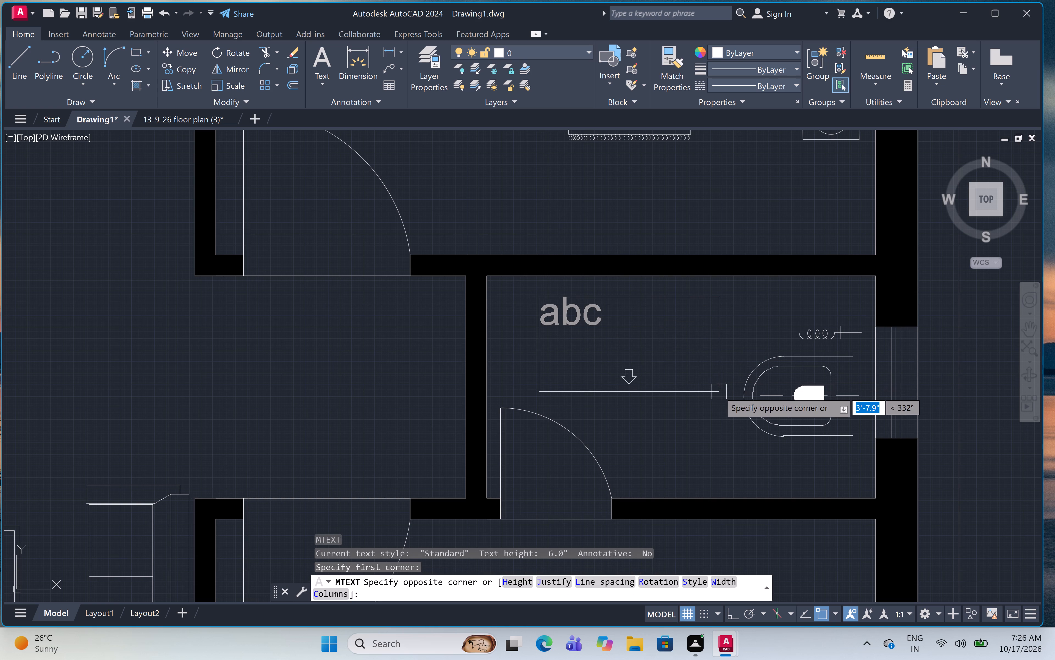
{"action": "left_click", "coordinate": [721, 395]}
{"action": "type", "text": "TOILET"}
{"action": "key", "text": "Return"}
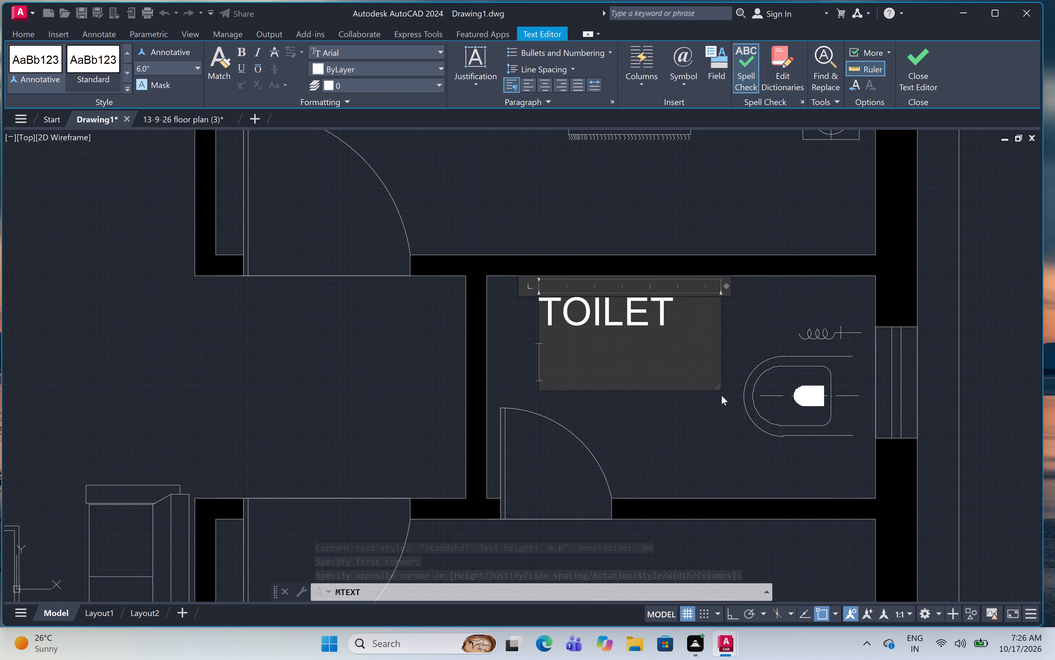
{"action": "key", "text": "space"}
{"action": "key", "text": "space"}
{"action": "type", "text": "7'X"}
{"action": "type", "text": "4'"}
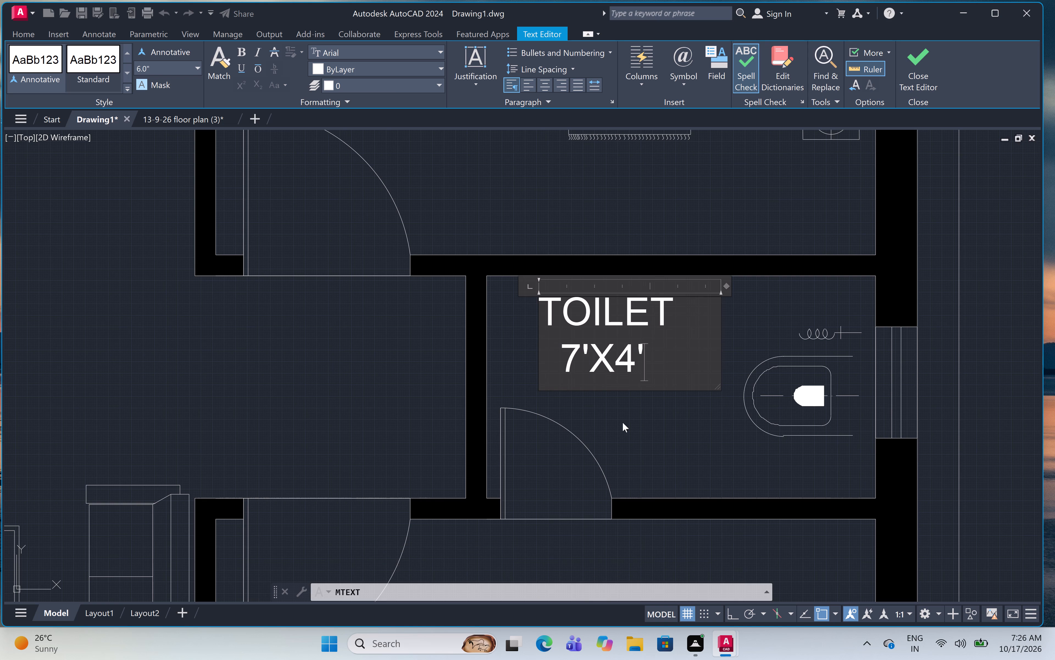
{"action": "left_click", "coordinate": [617, 422]}
Add a multiline text label reading M.BED ROOM with an indented 12'X11' size line beneath, west of the bed in the southern bedroom.
{"action": "scroll", "coordinate": [708, 250], "scroll_direction": "down", "scroll_amount": 4}
{"action": "scroll", "coordinate": [676, 353], "scroll_direction": "up", "scroll_amount": 3}
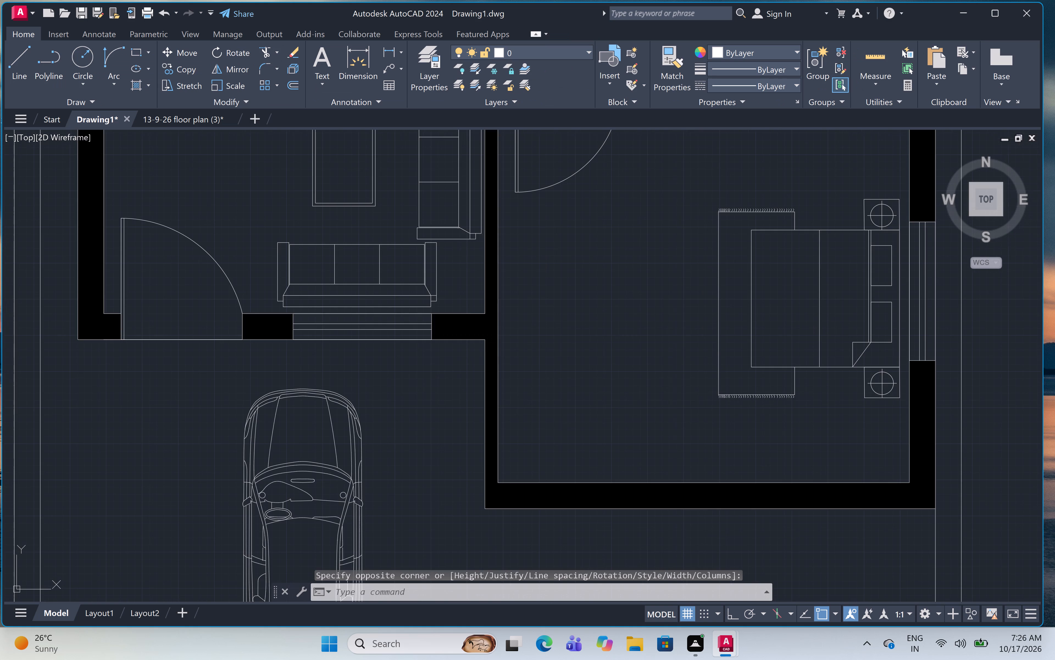
{"action": "type", "text": "MT"}
{"action": "key", "text": "space"}
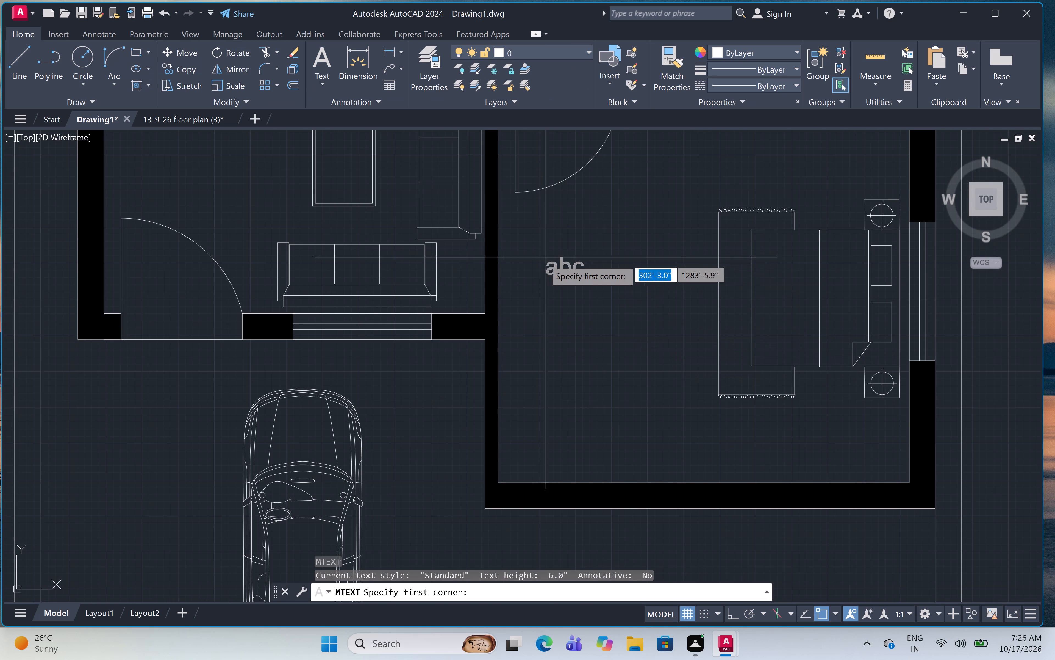
{"action": "left_click", "coordinate": [535, 260]}
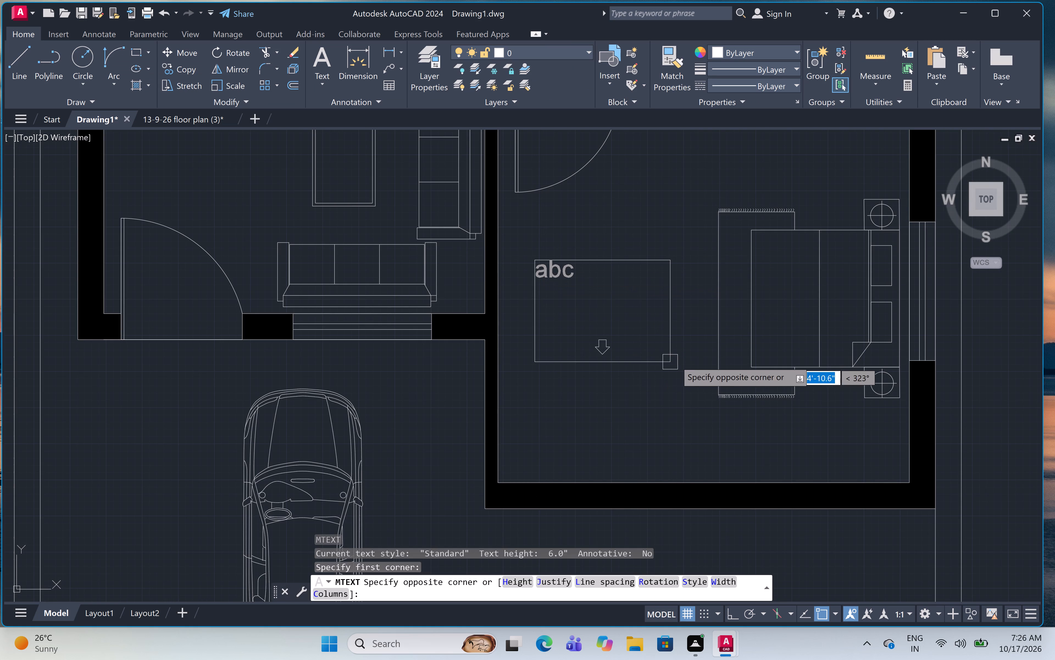
{"action": "left_click", "coordinate": [678, 350]}
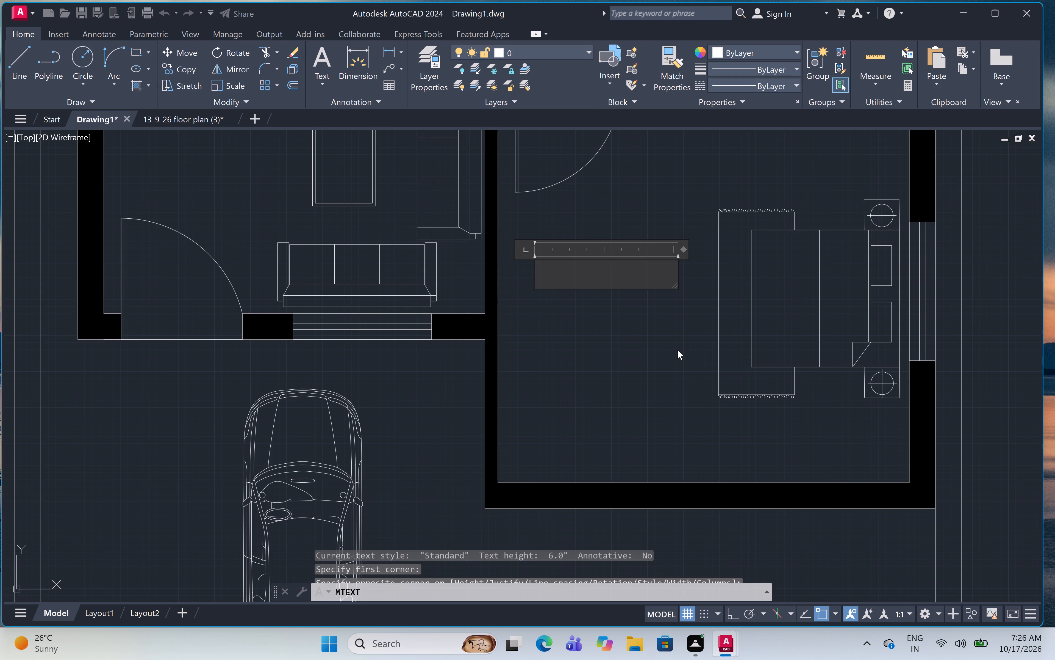
{"action": "type", "text": "M.BED ROOM"}
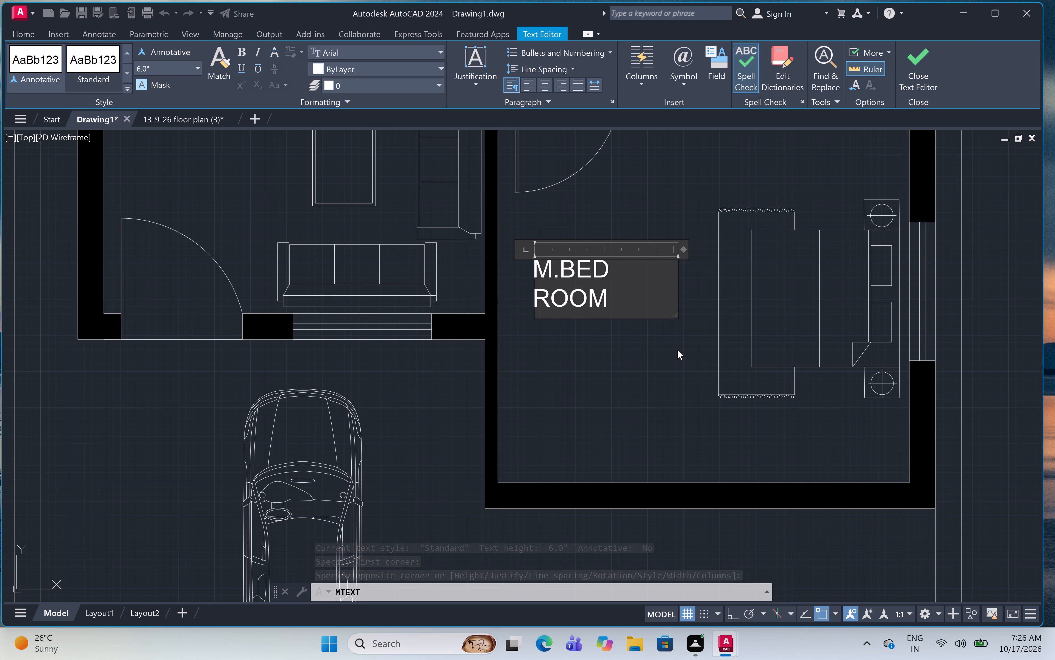
{"action": "key", "text": "Return"}
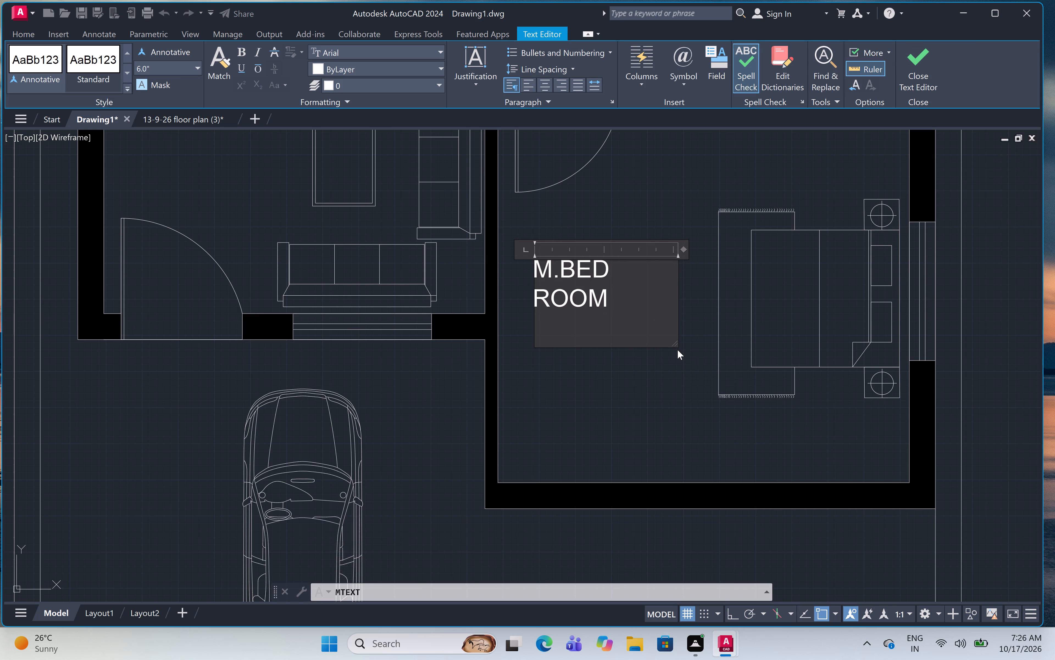
{"action": "key", "text": "space"}
{"action": "key", "text": "space"}
{"action": "key", "text": "space"}
{"action": "key", "text": "space"}
{"action": "type", "text": "12'X"}
{"action": "type", "text": "11'"}
{"action": "left_click", "coordinate": [594, 401]}
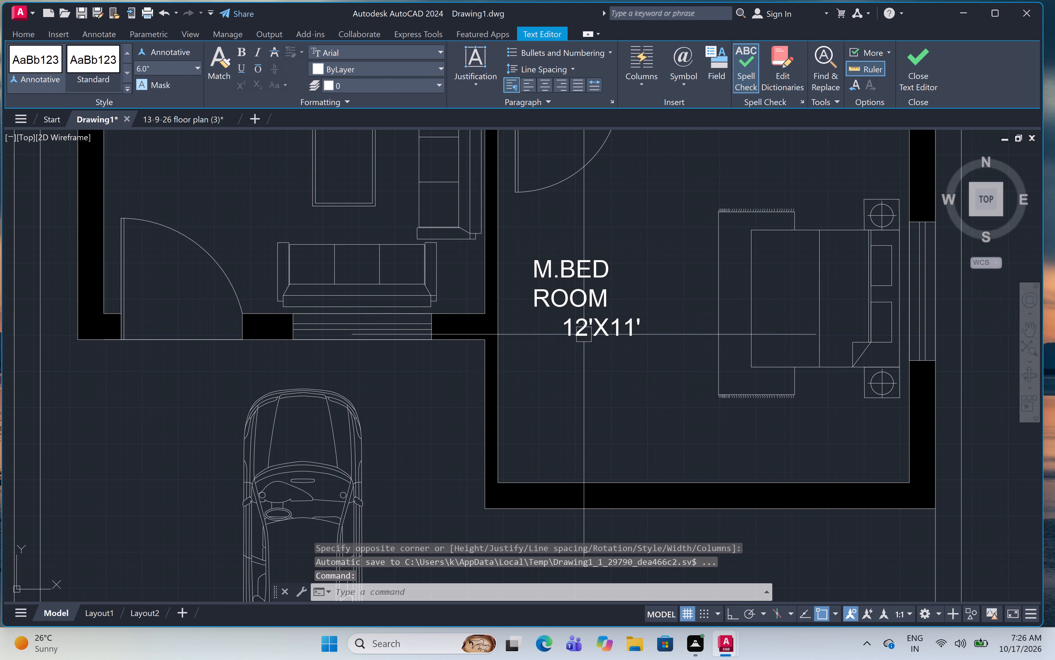
Widen the M.BED ROOM label's text frame eastward so the room name fits on one line above its size.
{"action": "left_click", "coordinate": [576, 272]}
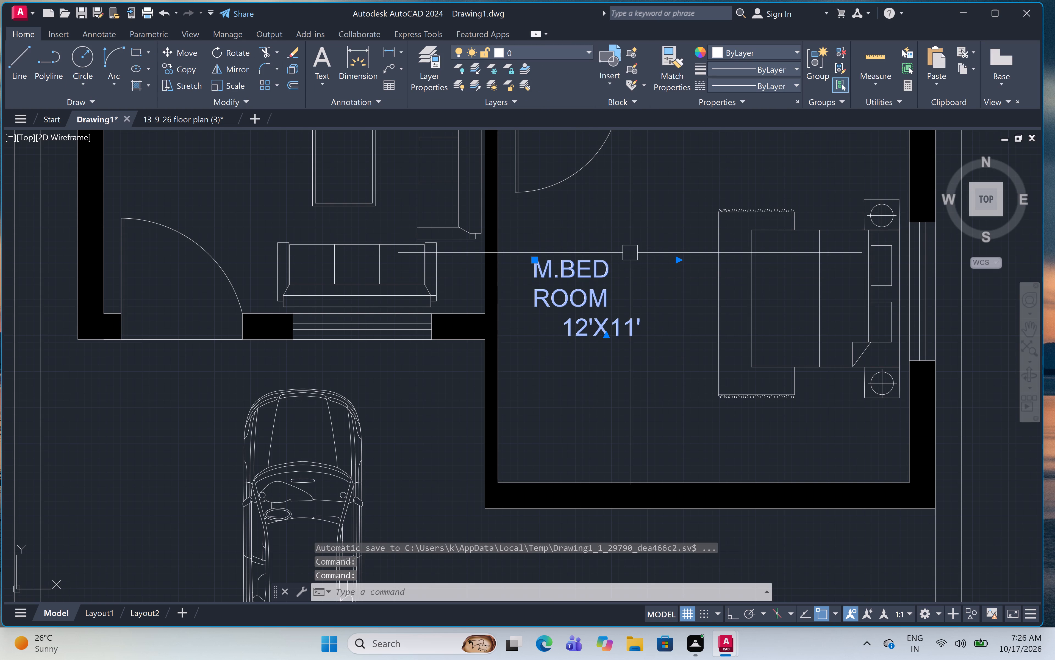
{"action": "left_click", "coordinate": [679, 258]}
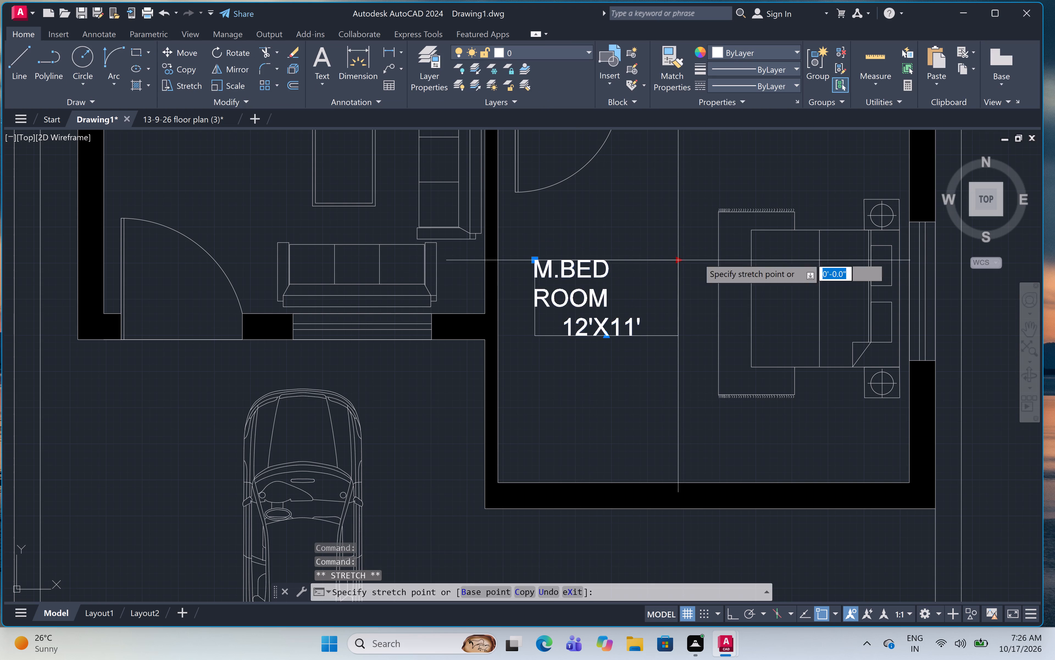
{"action": "left_click", "coordinate": [770, 244]}
{"action": "left_click", "coordinate": [669, 356]}
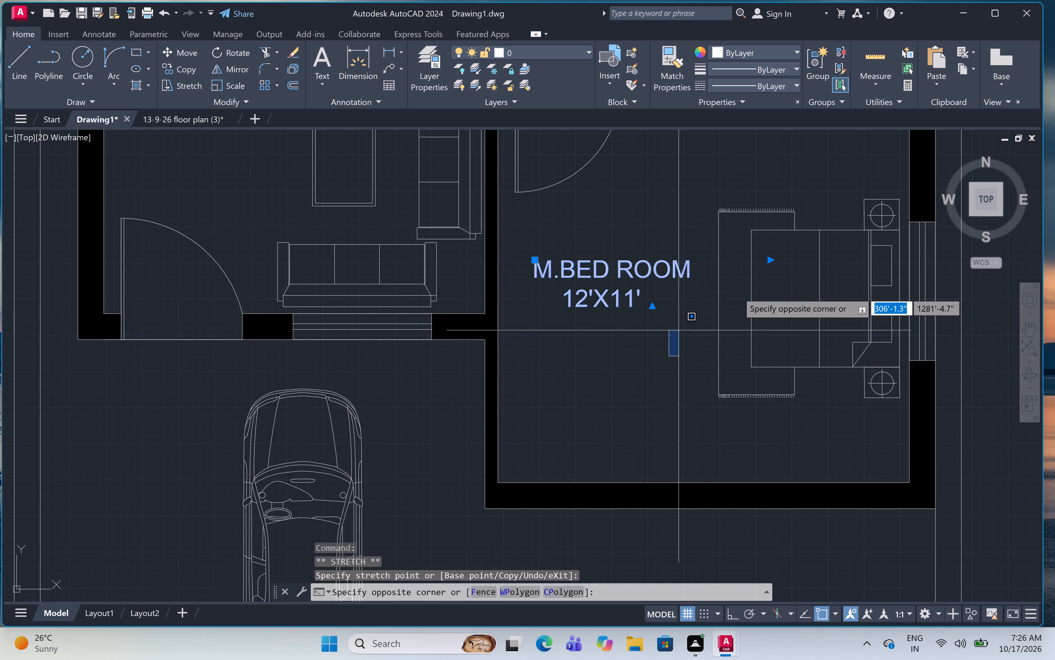
{"action": "left_click", "coordinate": [698, 313]}
{"action": "key", "text": "Escape"}
Add a two-line multiline text label reading LIVING and 17'6"X11', name centred over the size, north of the living room's coffee table.
{"action": "scroll", "coordinate": [671, 307], "scroll_direction": "down", "scroll_amount": 3}
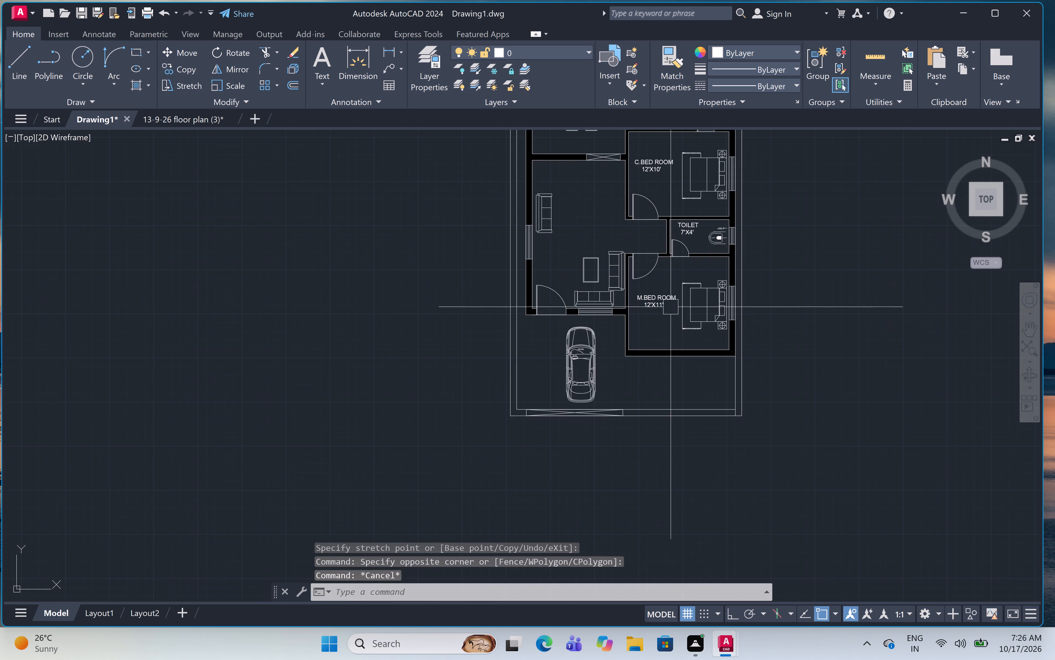
{"action": "middle_click_drag", "start_coordinate": [671, 306], "coordinate": [697, 359]}
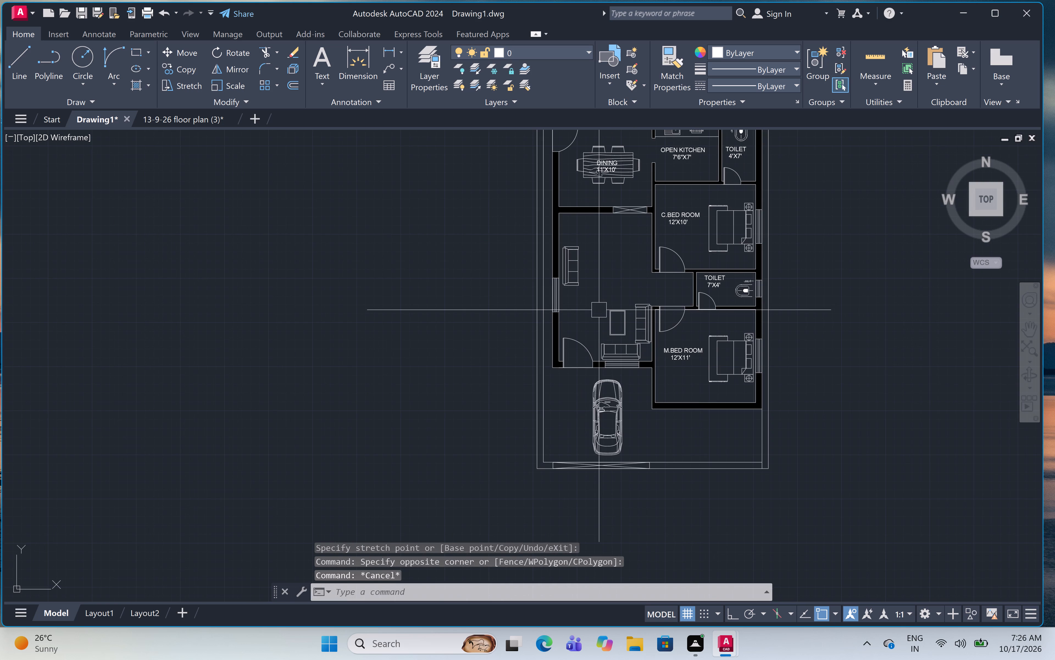
{"action": "scroll", "coordinate": [614, 295], "scroll_direction": "up", "scroll_amount": 3}
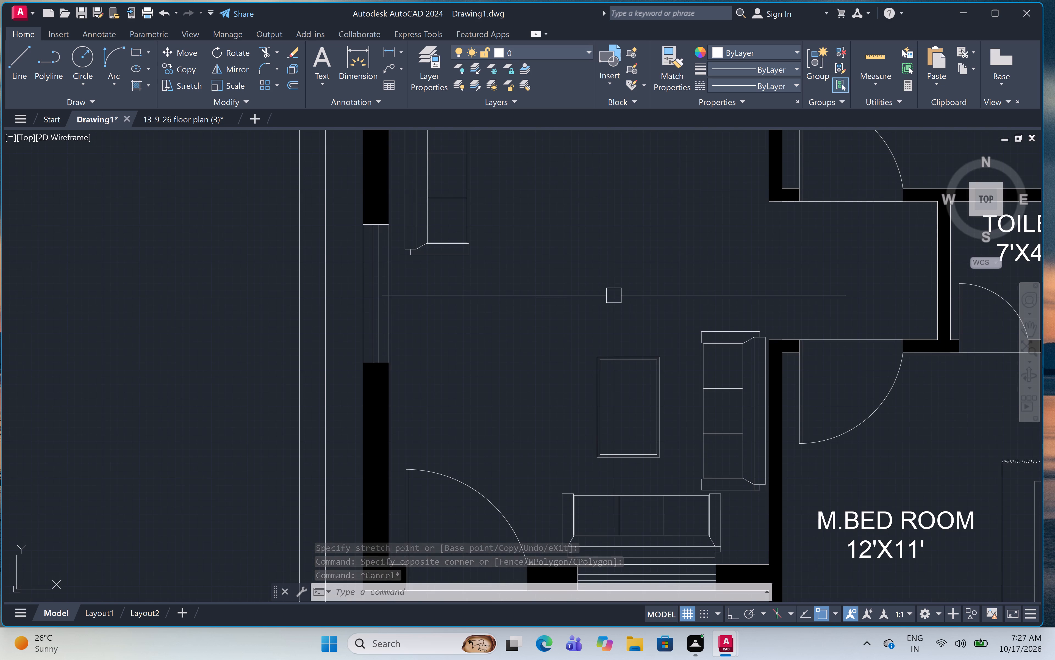
{"action": "type", "text": "MT"}
{"action": "key", "text": "space"}
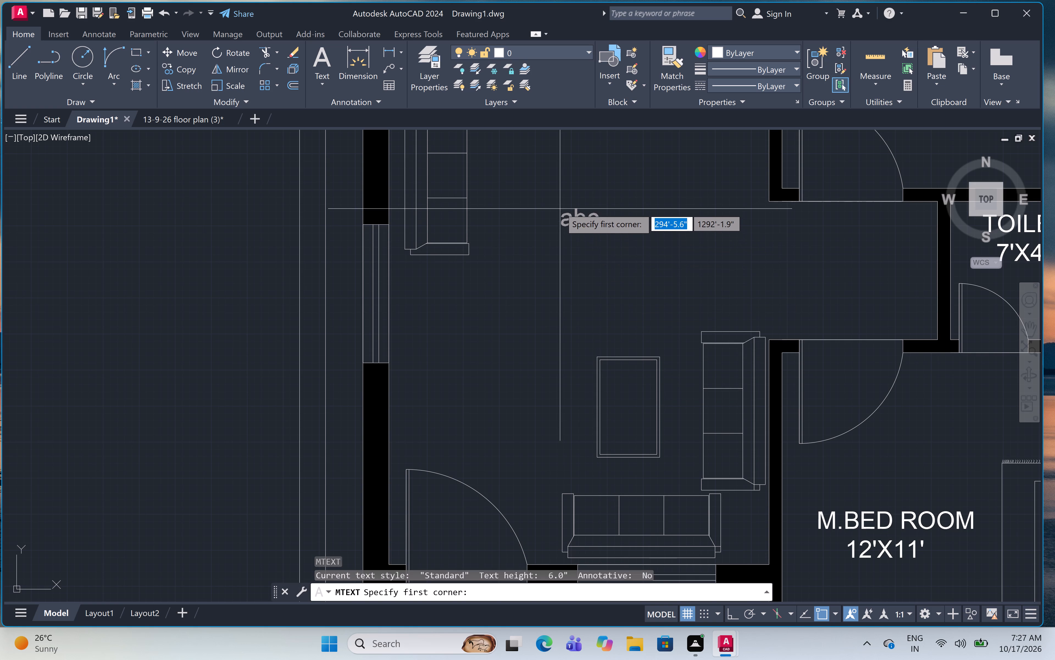
{"action": "left_click_drag", "start_coordinate": [559, 202], "coordinate": [562, 212]}
{"action": "left_click", "coordinate": [696, 288]}
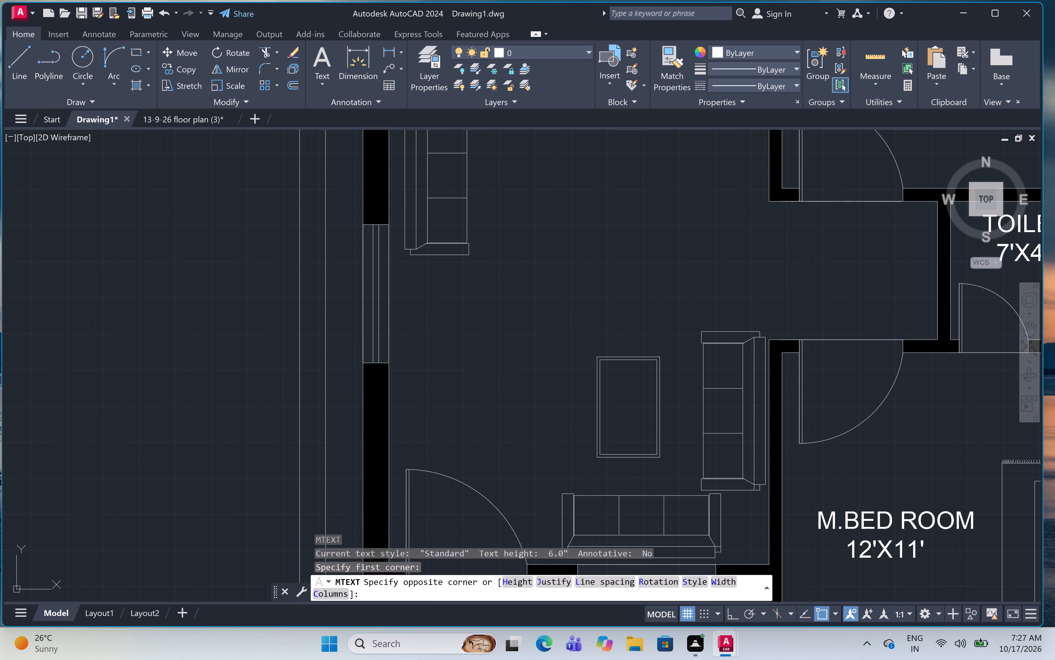
{"action": "key", "text": "space"}
{"action": "key", "text": "space"}
{"action": "type", "text": "LIVING"}
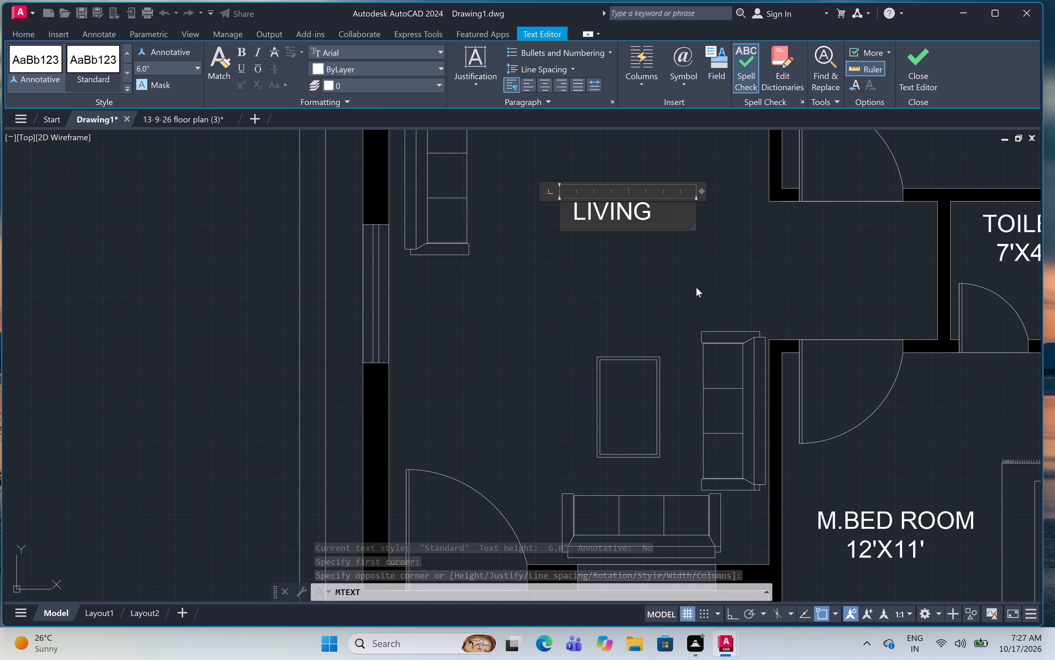
{"action": "key", "text": "Return"}
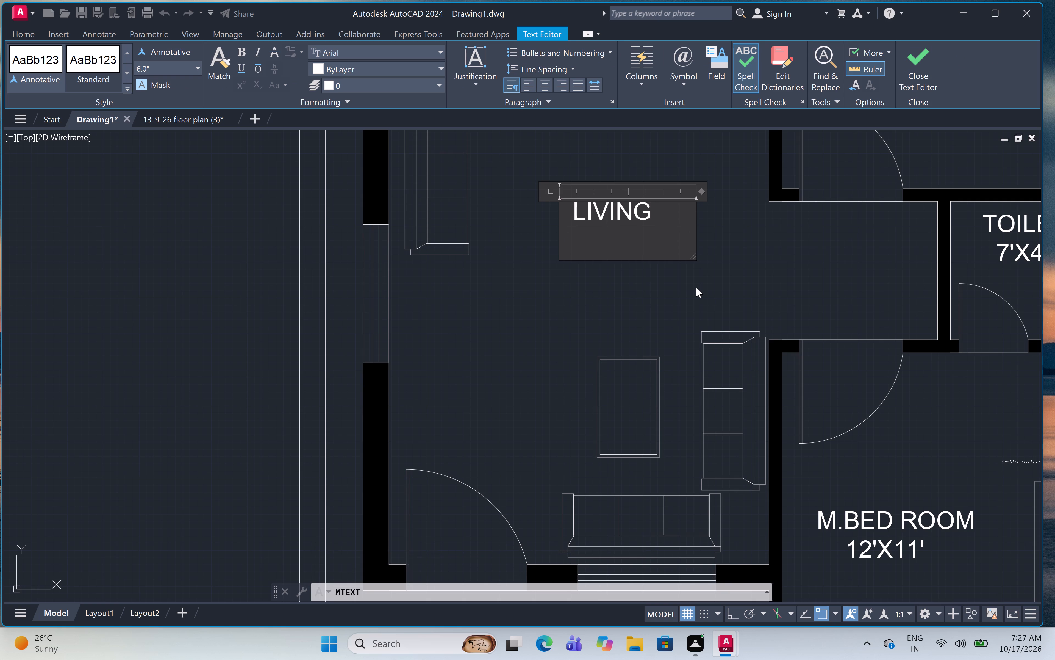
{"action": "type", "text": "17"}
{"action": "type", "text": "'6\""}
{"action": "type", "text": "X11'"}
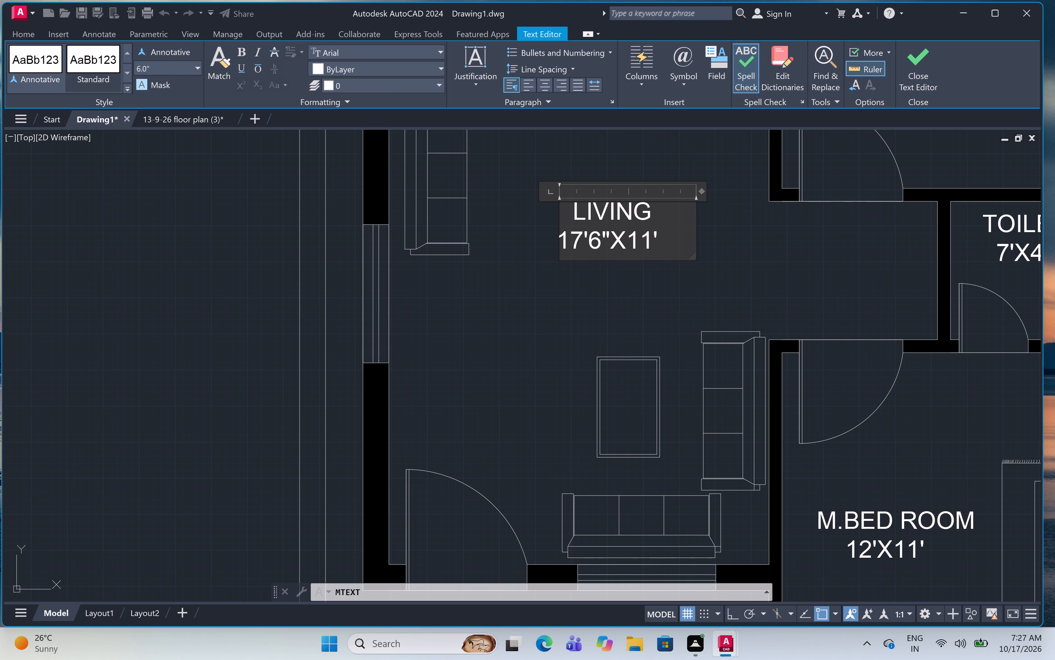
{"action": "left_click", "coordinate": [574, 216]}
{"action": "key", "text": "BackSpace"}
{"action": "left_click", "coordinate": [665, 282]}
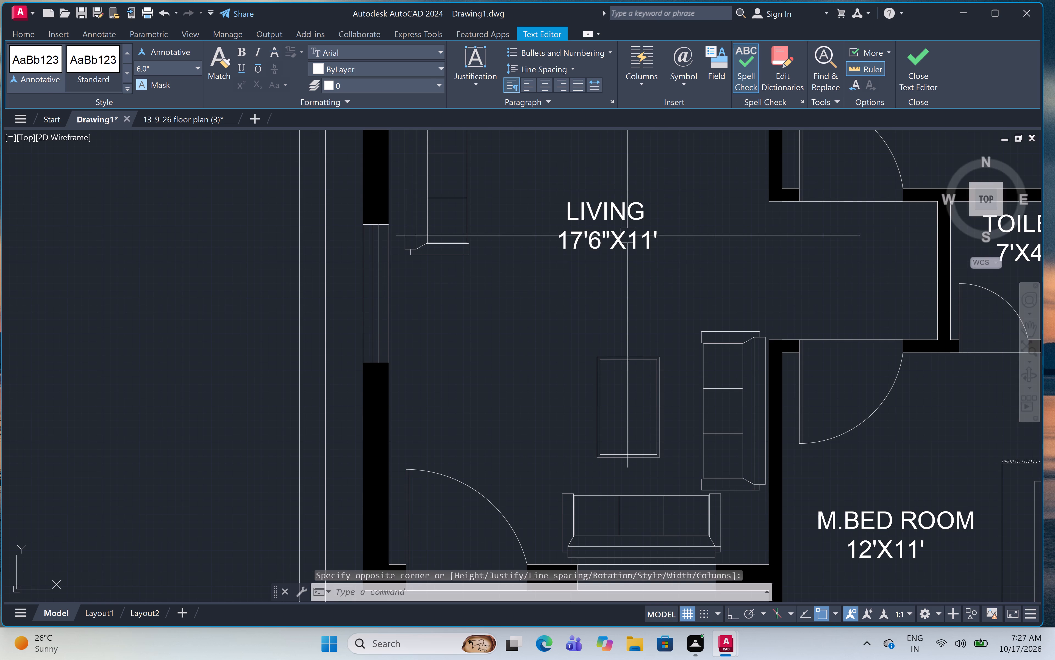
Add a two-line multiline text label reading PARKING and 12'10"X11'2" west of the car, with the name roughly centred over the size.
{"action": "scroll", "coordinate": [619, 216], "scroll_direction": "down", "scroll_amount": 4}
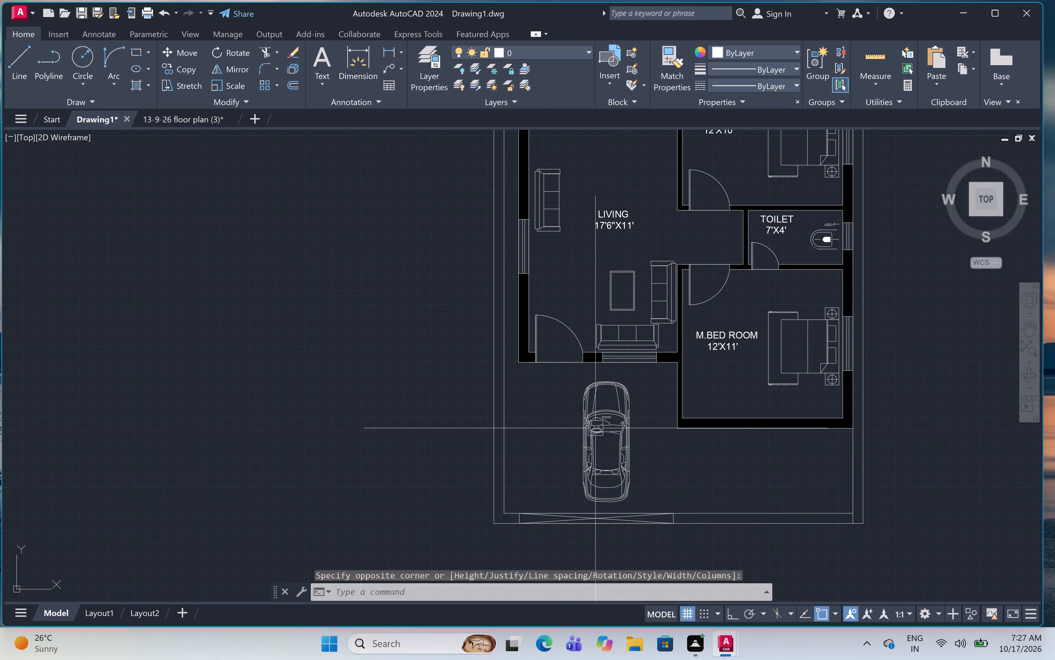
{"action": "scroll", "coordinate": [519, 531], "scroll_direction": "up", "scroll_amount": 1}
{"action": "scroll", "coordinate": [523, 502], "scroll_direction": "up", "scroll_amount": 1}
{"action": "type", "text": "MT"}
{"action": "key", "text": "space"}
{"action": "left_click", "coordinate": [516, 323]}
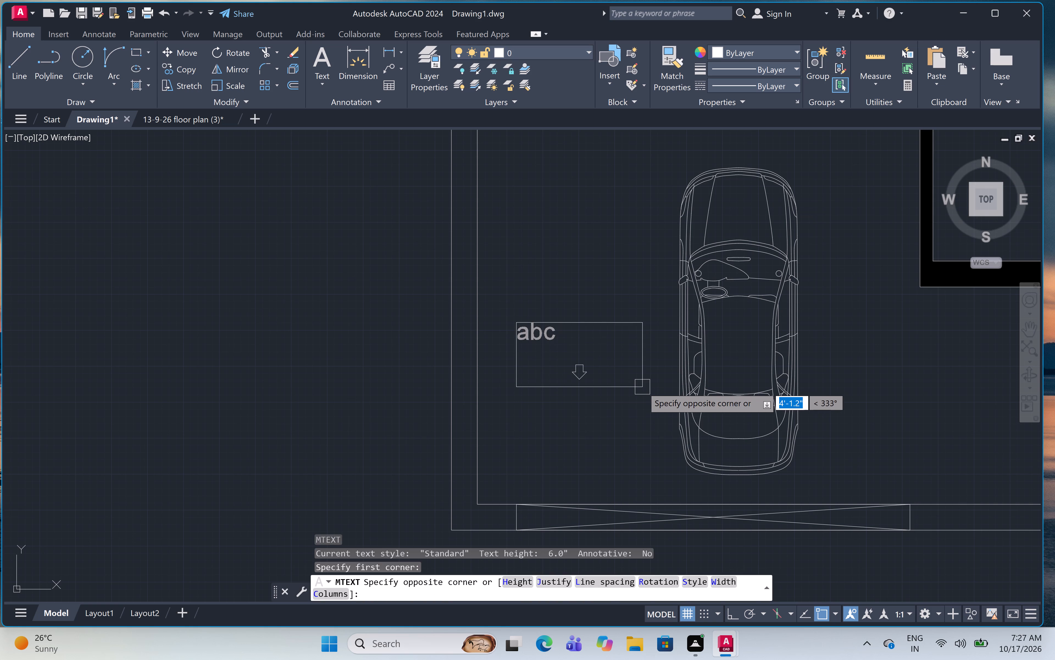
{"action": "left_click", "coordinate": [642, 387]}
{"action": "key", "text": "space"}
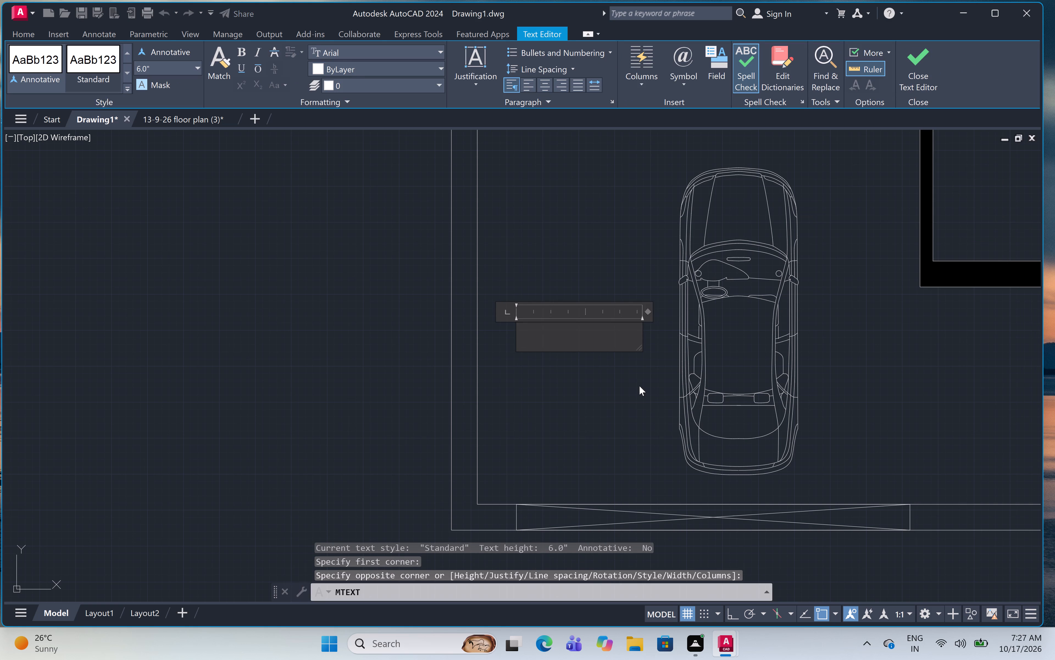
{"action": "key", "text": "space"}
{"action": "type", "text": "PAR"}
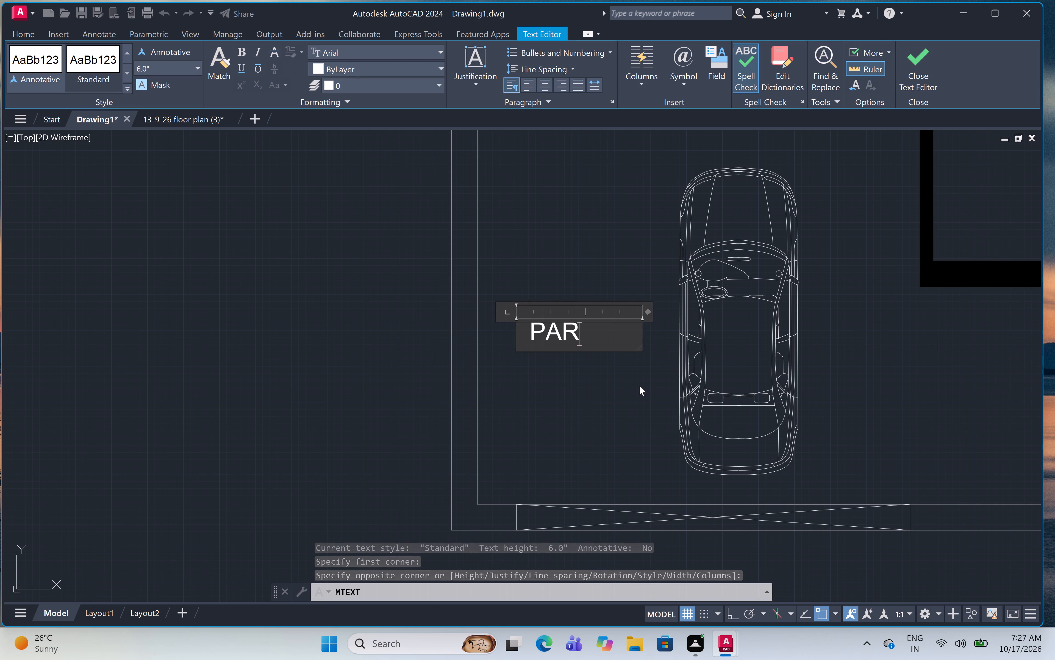
{"action": "type", "text": "KING"}
{"action": "key", "text": "Return"}
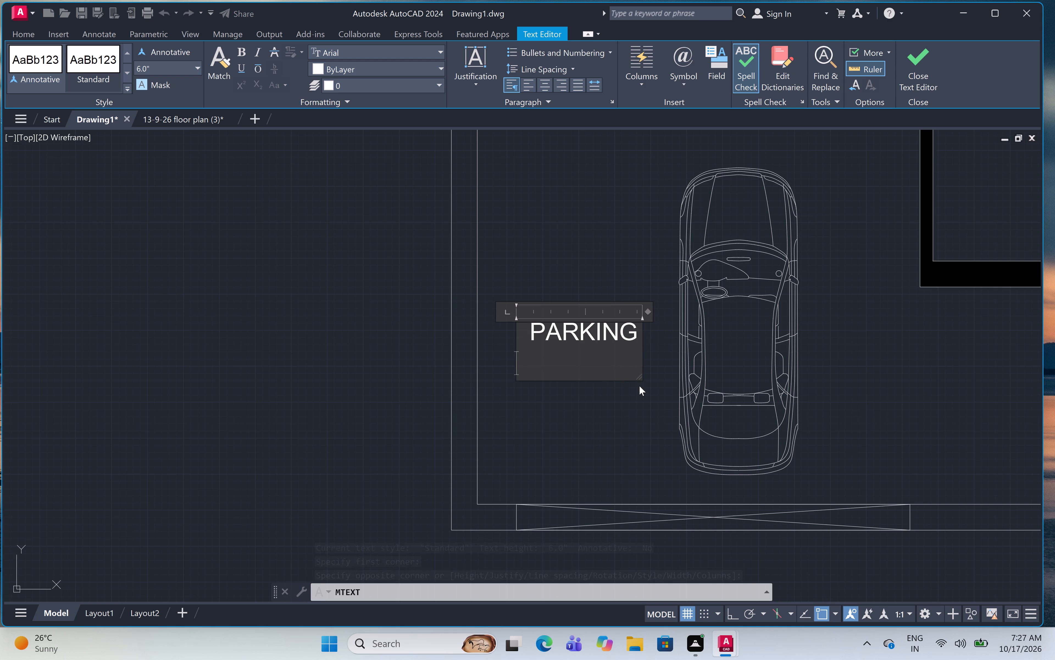
{"action": "type", "text": "12'10\""}
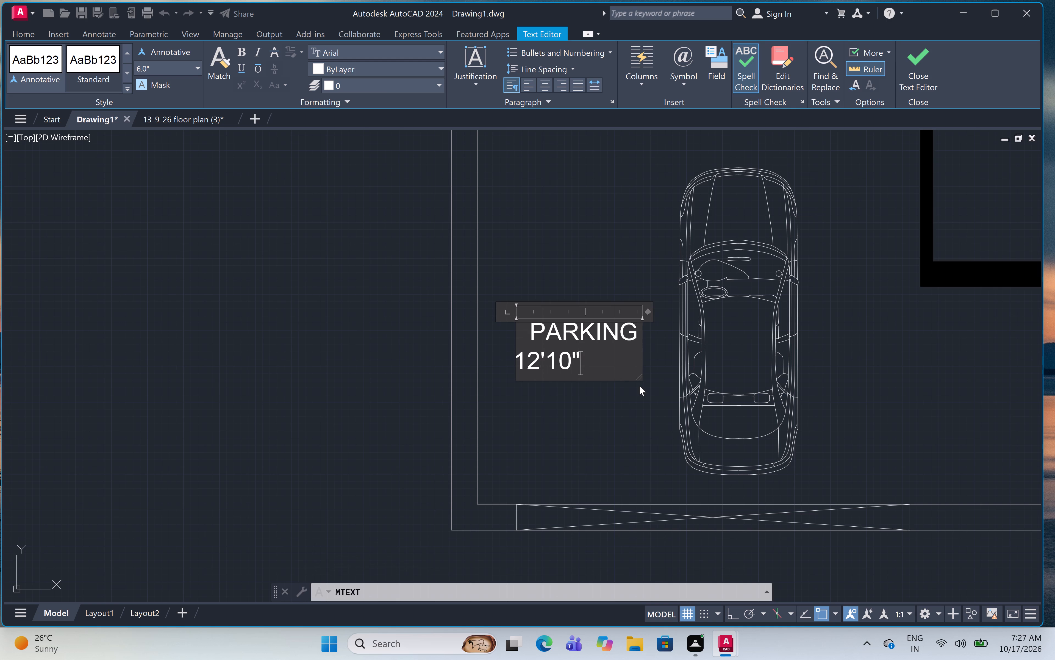
{"action": "type", "text": "X11'"}
{"action": "type", "text": "2\""}
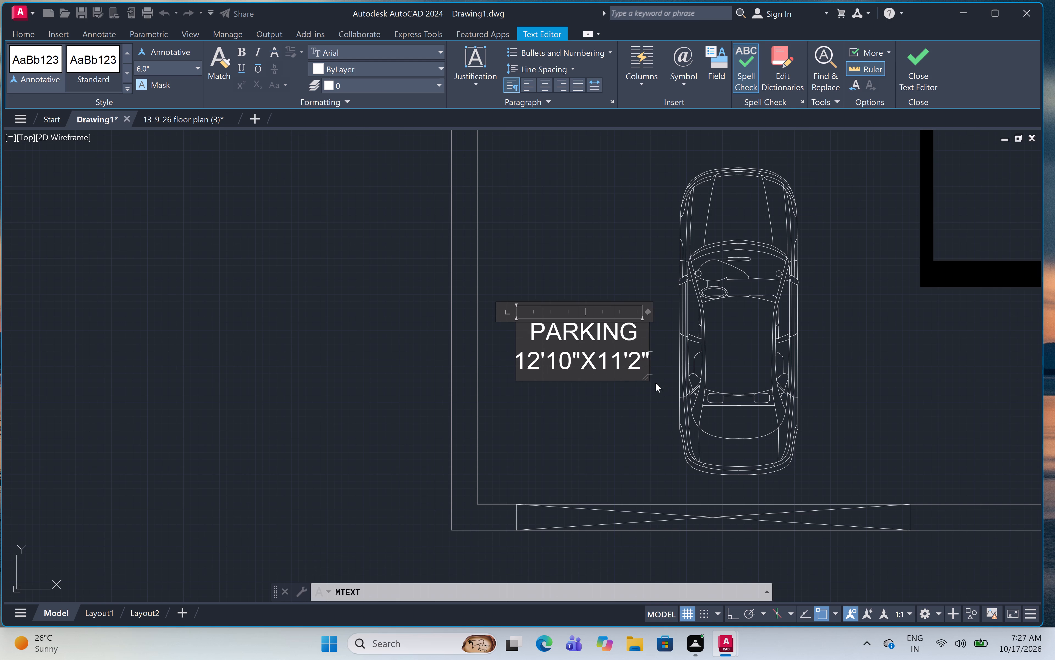
{"action": "left_click", "coordinate": [528, 333]}
{"action": "key", "text": "BackSpace"}
{"action": "left_click", "coordinate": [578, 406]}
With Ortho on, draw lines from the M.BED ROOM's outer southeast corner 3' west, 3" further west, and south to the boundary wall's inner line.
{"action": "scroll", "coordinate": [580, 276], "scroll_direction": "down", "scroll_amount": 4}
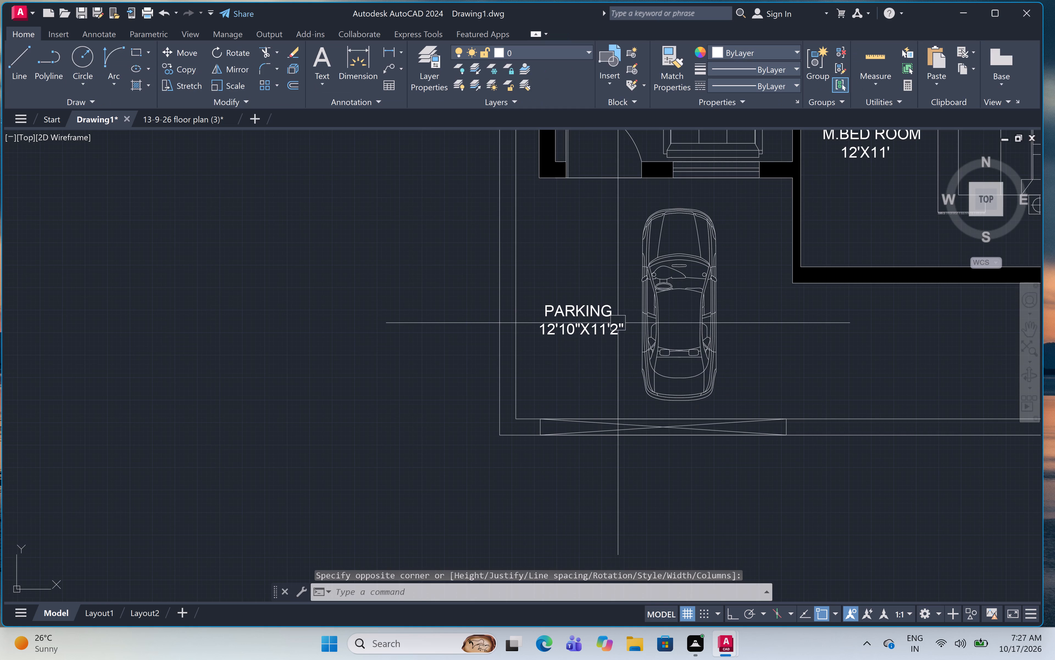
{"action": "scroll", "coordinate": [676, 320], "scroll_direction": "down", "scroll_amount": 2}
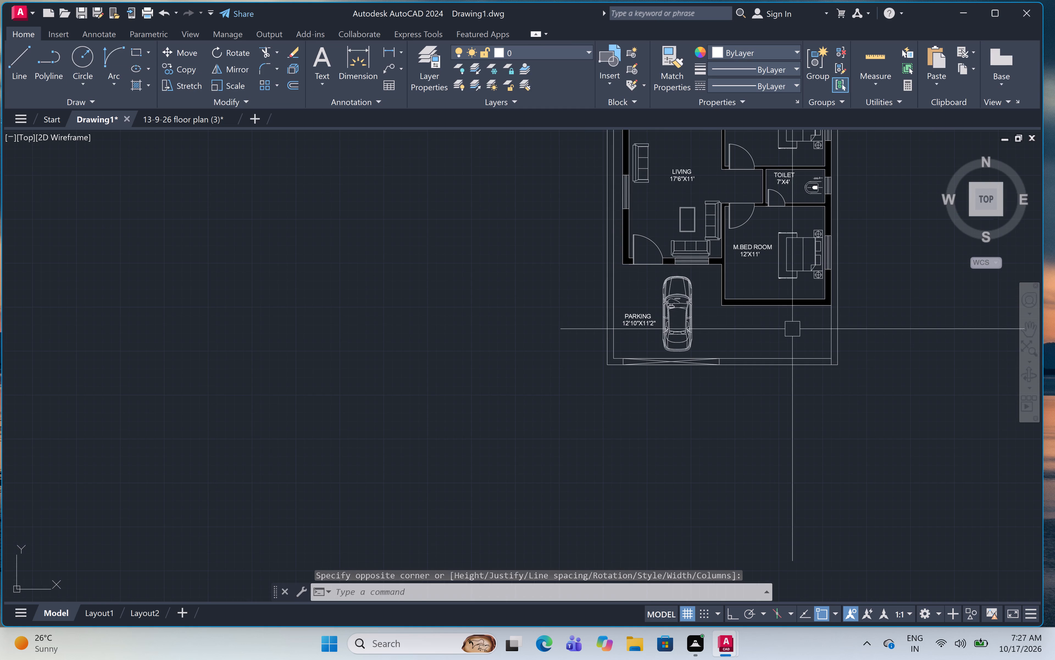
{"action": "middle_click_drag", "start_coordinate": [782, 325], "coordinate": [770, 393]}
{"action": "scroll", "coordinate": [768, 385], "scroll_direction": "down", "scroll_amount": 1}
{"action": "middle_click_drag", "start_coordinate": [768, 384], "coordinate": [716, 382]}
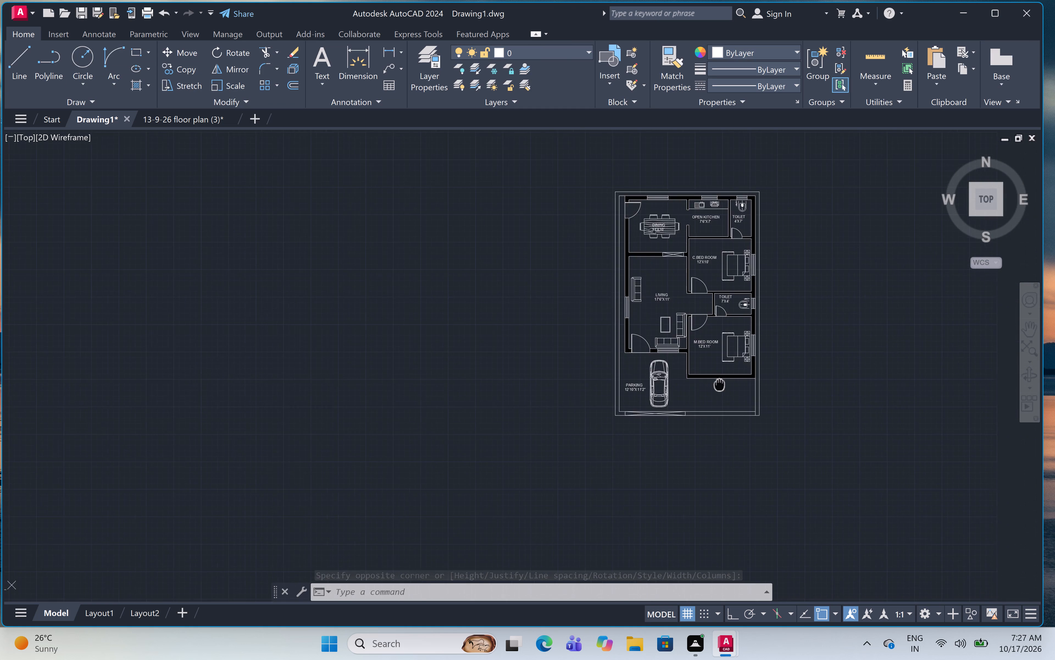
{"action": "middle_click_drag", "start_coordinate": [716, 382], "coordinate": [691, 411]}
{"action": "scroll", "coordinate": [701, 420], "scroll_direction": "up", "scroll_amount": 3}
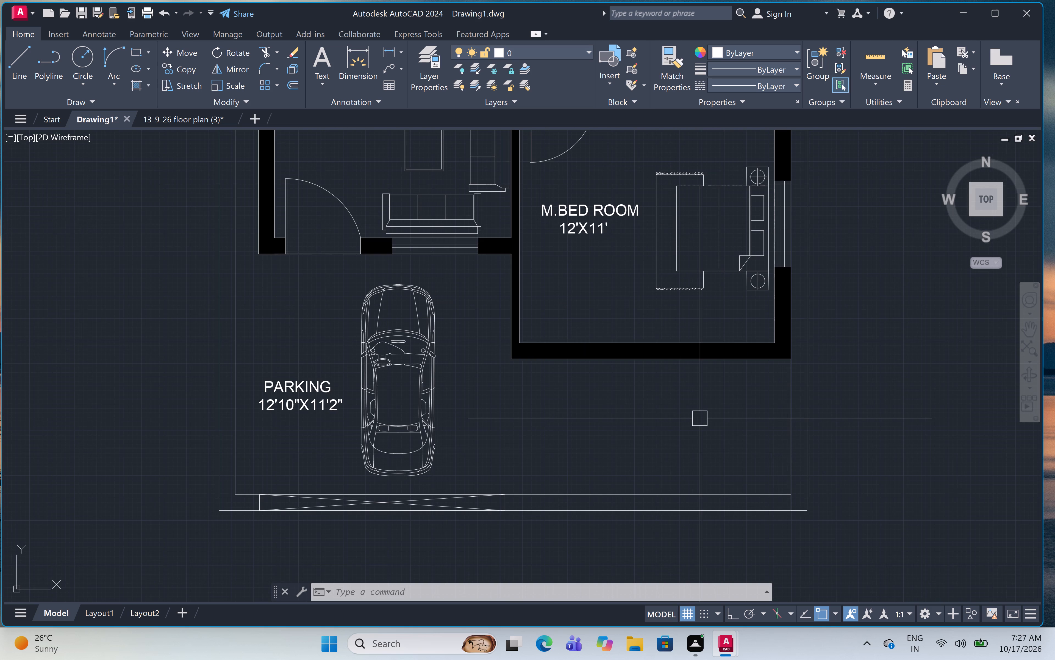
{"action": "key", "text": "l"}
{"action": "key", "text": "space"}
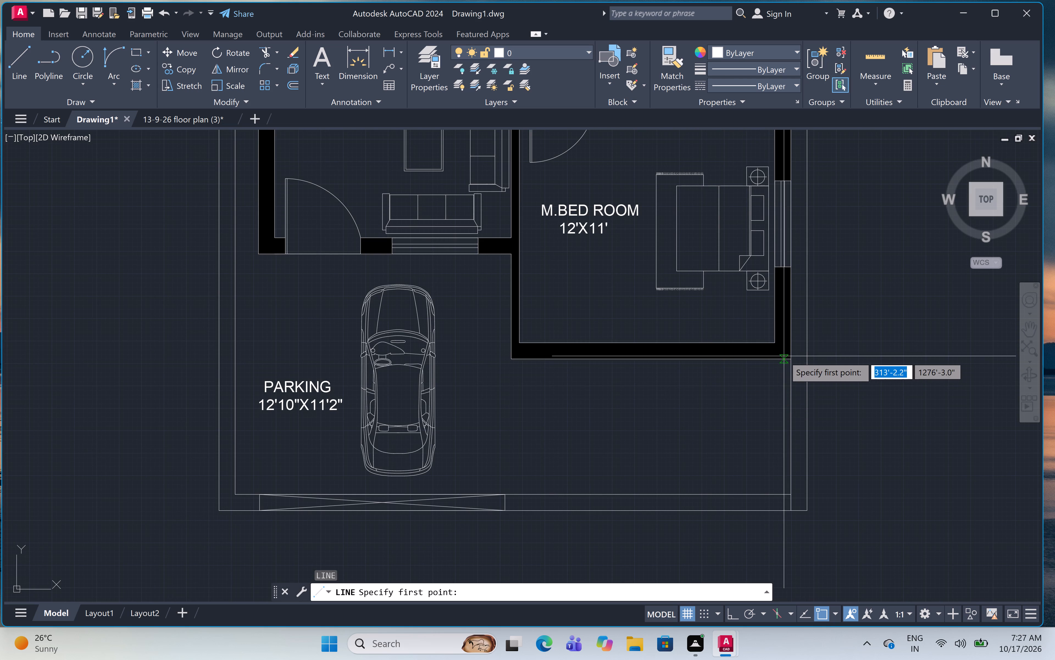
{"action": "left_click", "coordinate": [793, 360]}
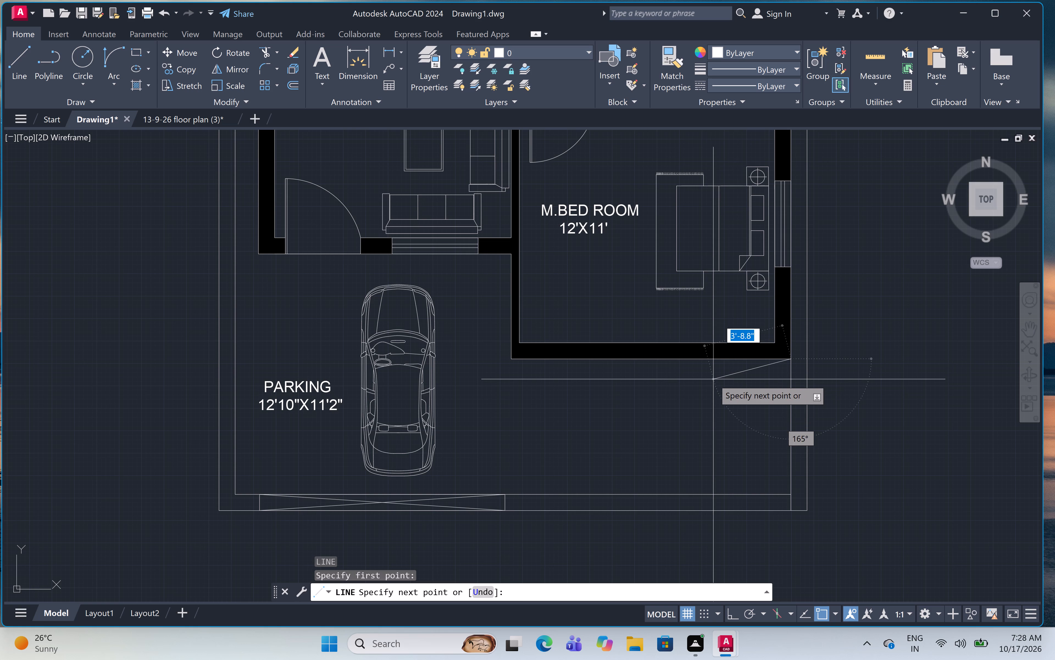
{"action": "key", "text": "F8"}
{"action": "type", "text": "3'"}
{"action": "key", "text": "space"}
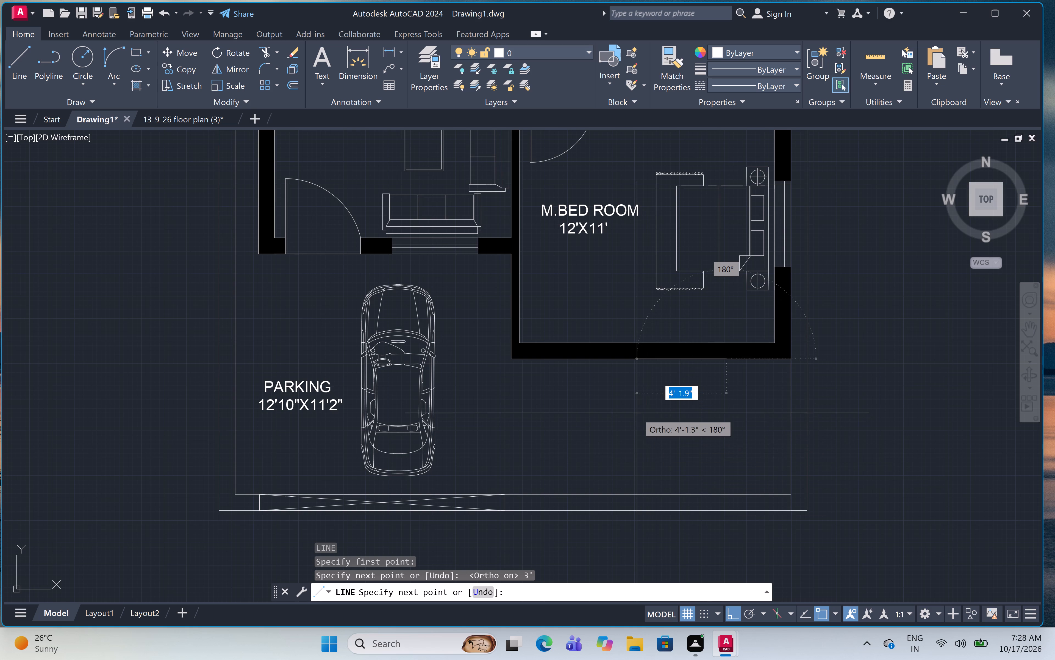
{"action": "key", "text": "3"}
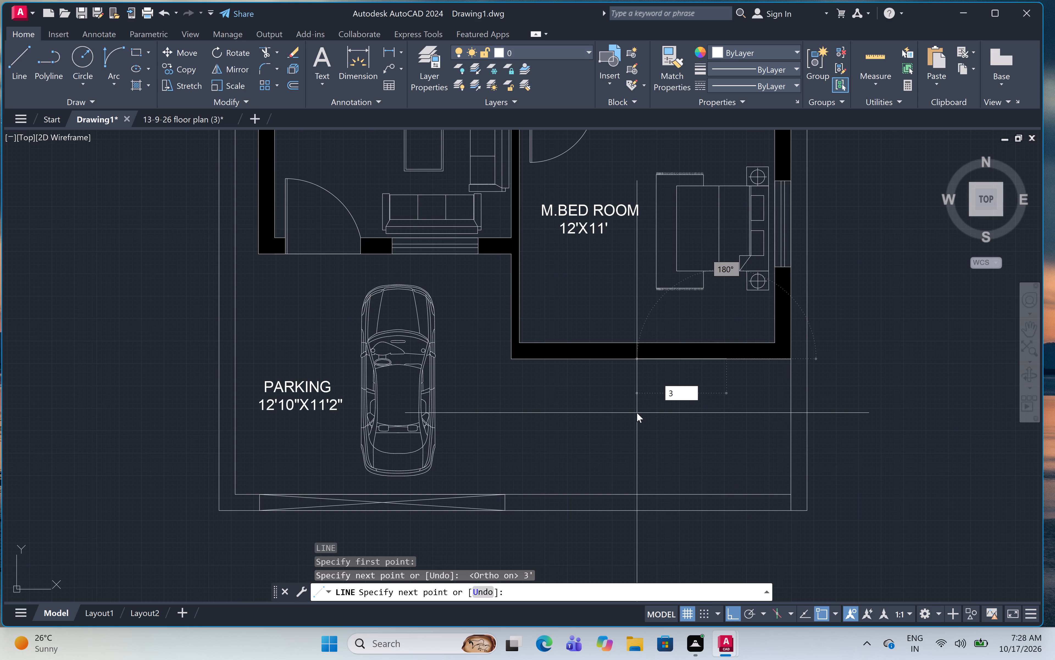
{"action": "type", "text": "\""}
{"action": "key", "text": "space"}
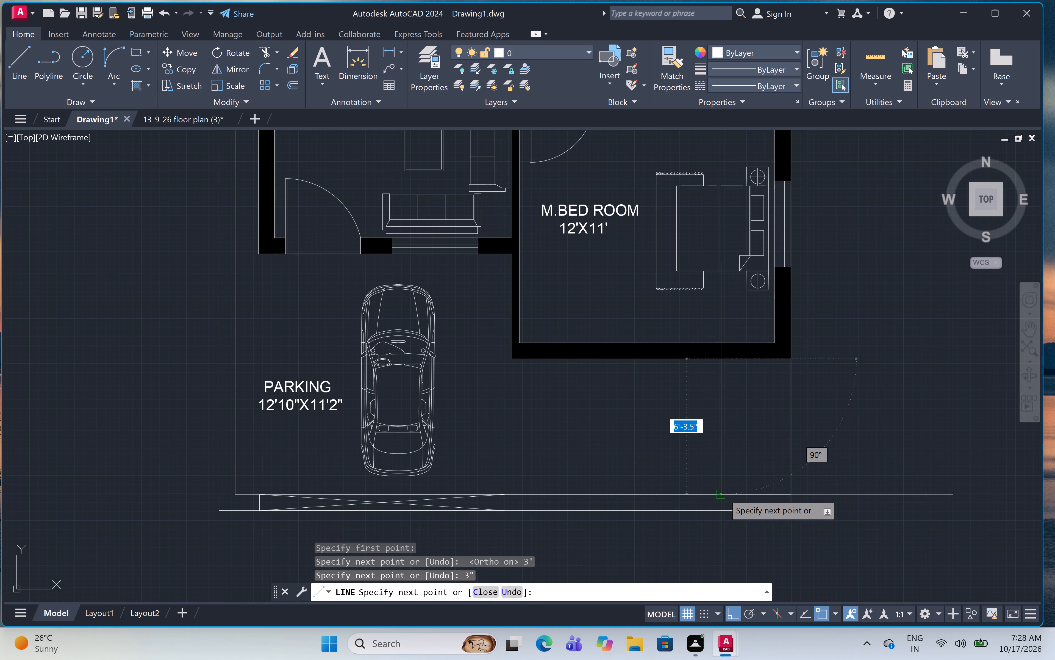
{"action": "left_click", "coordinate": [724, 493]}
{"action": "key", "text": "Escape"}
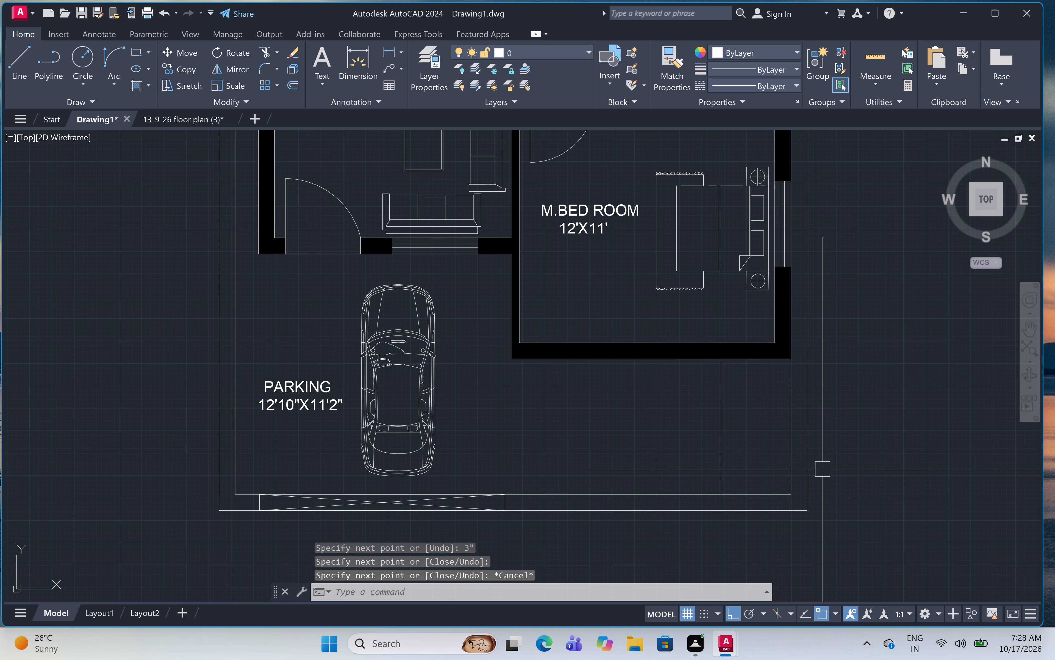
Offset the north-south line south of M.BED ROOM westward by 10" five times in succession to start the stair treads.
{"action": "type", "text": "OFF"}
{"action": "key", "text": "space"}
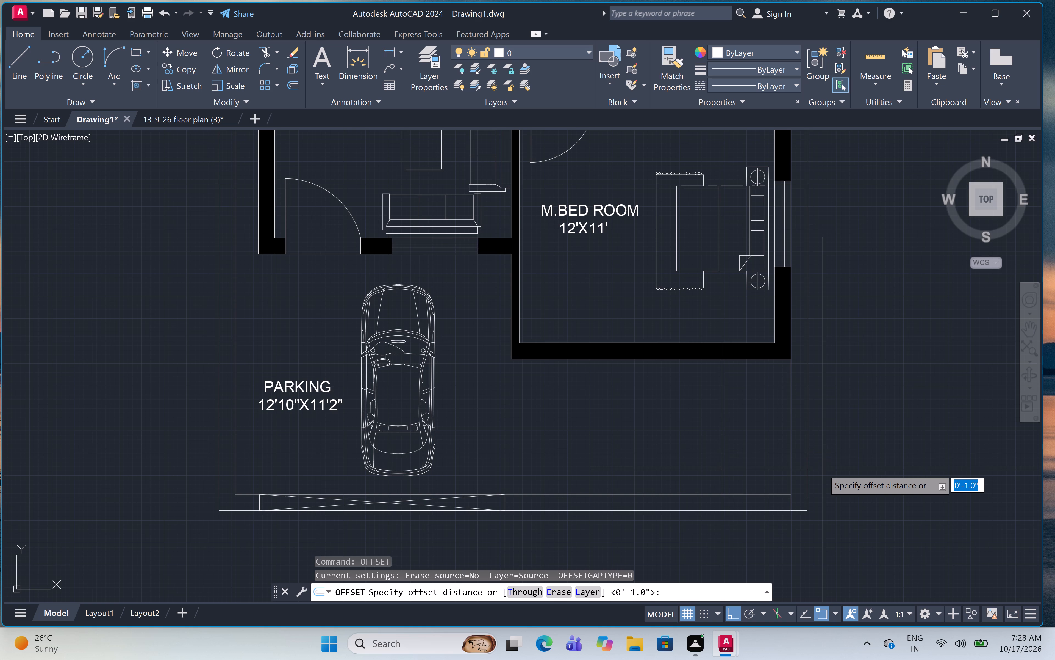
{"action": "key", "text": "1"}
{"action": "type", "text": "0\""}
{"action": "key", "text": "space"}
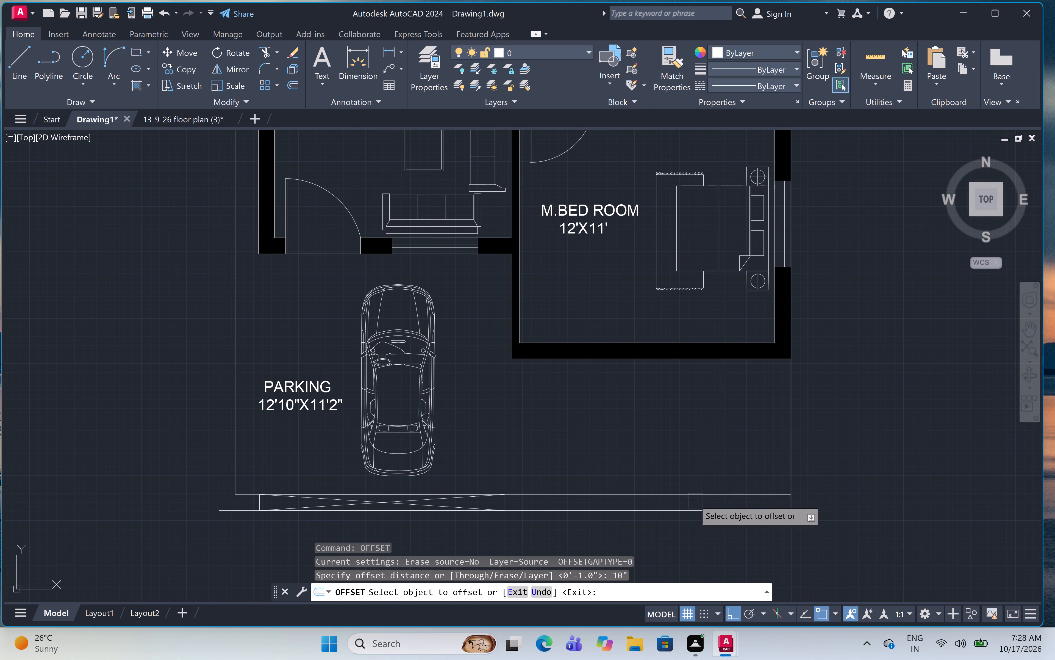
{"action": "left_click", "coordinate": [718, 449]}
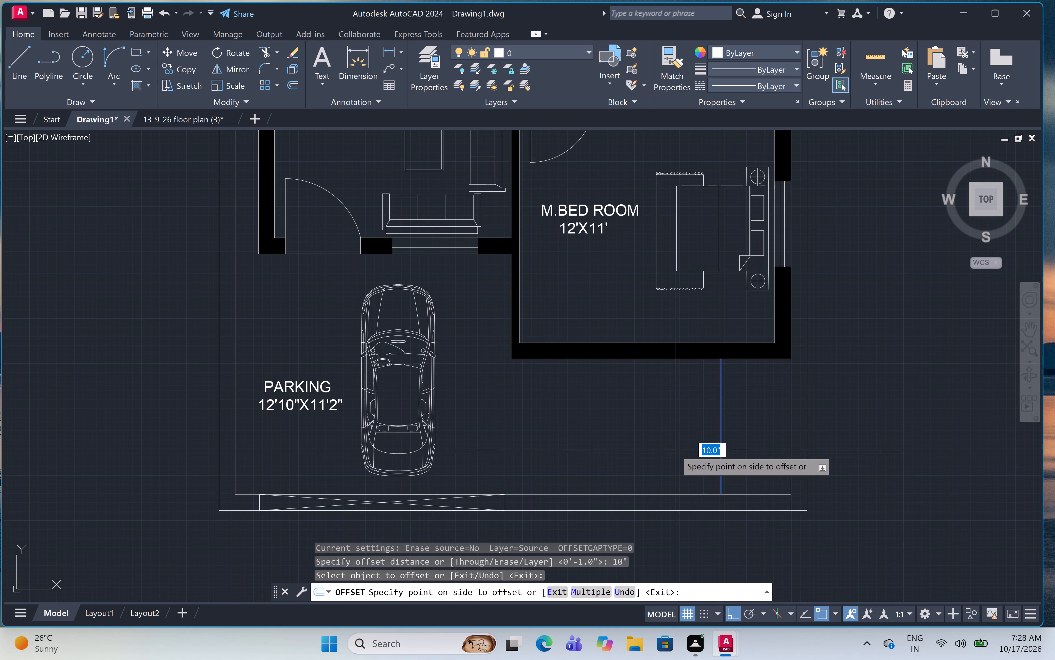
{"action": "left_click", "coordinate": [675, 450]}
{"action": "left_click_drag", "start_coordinate": [699, 450], "coordinate": [695, 452]}
{"action": "left_click", "coordinate": [623, 456]}
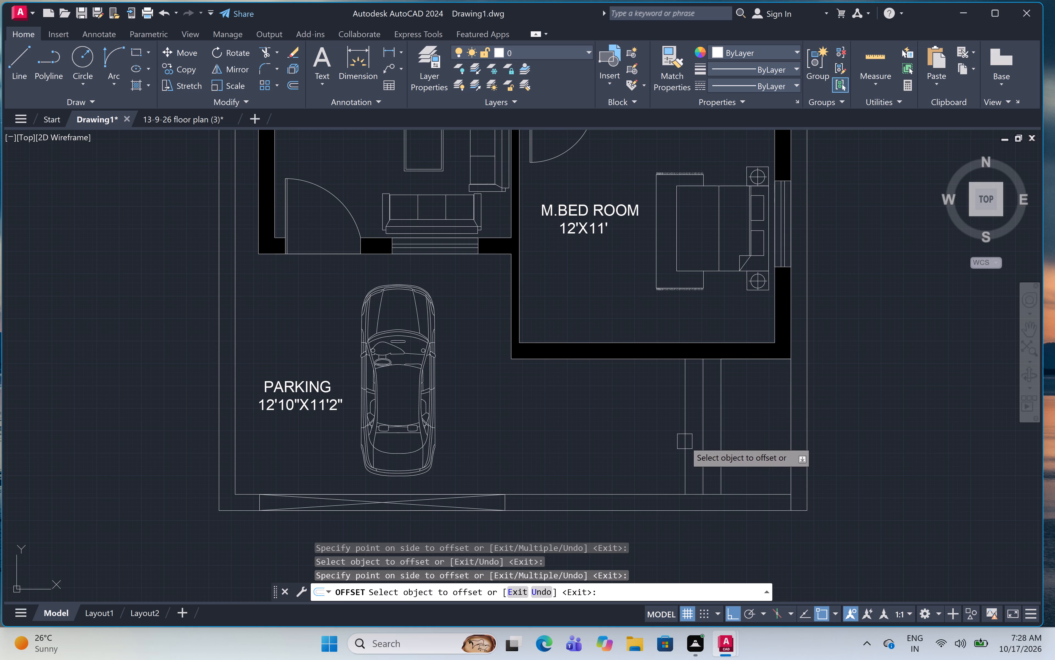
{"action": "left_click_drag", "start_coordinate": [686, 443], "coordinate": [684, 447]}
{"action": "left_click", "coordinate": [612, 468]}
{"action": "left_click", "coordinate": [663, 453]}
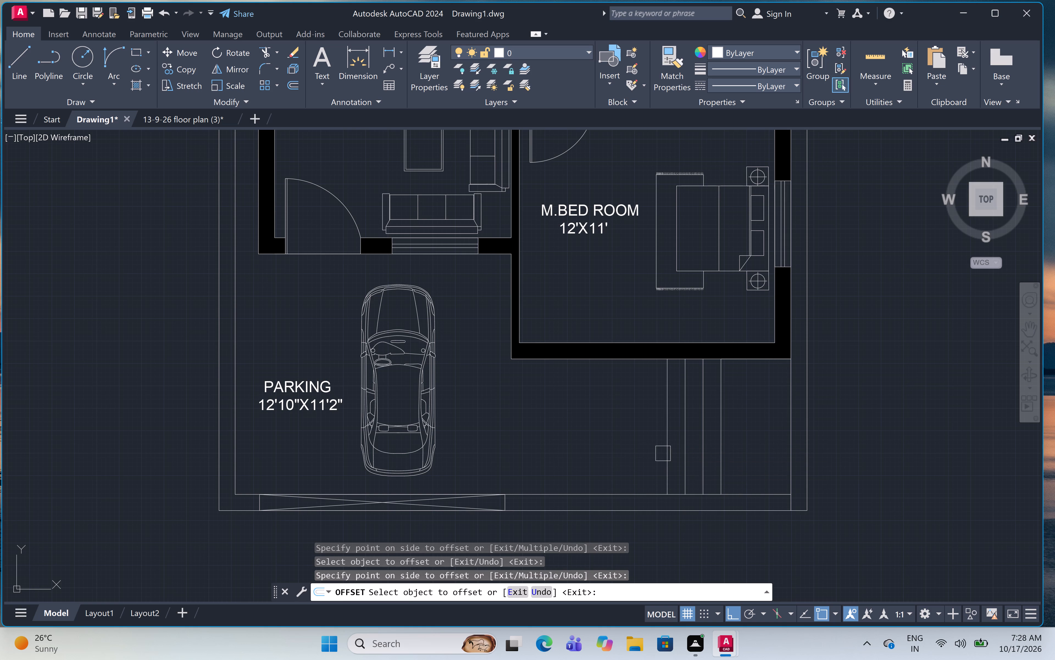
{"action": "left_click", "coordinate": [646, 454]}
{"action": "left_click", "coordinate": [649, 451]}
{"action": "left_click", "coordinate": [626, 451]}
Offset six more stair tread lines westward at 10" spacing, reaching just short of the M.BED ROOM's outer southwest corner.
{"action": "left_click", "coordinate": [626, 451]}
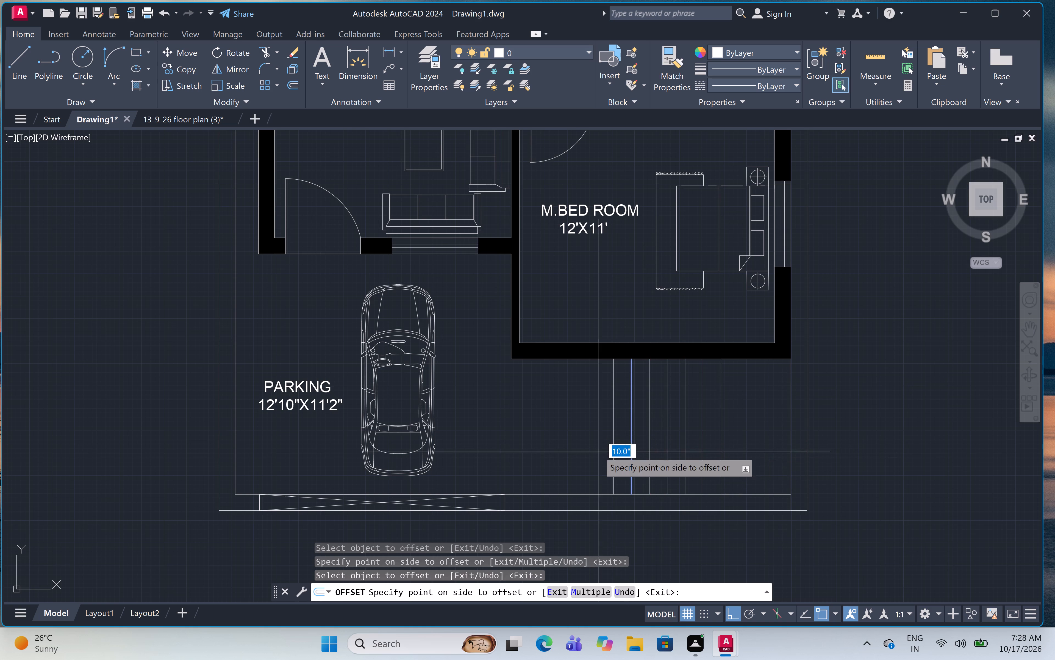
{"action": "left_click", "coordinate": [598, 451]}
{"action": "left_click", "coordinate": [607, 452]}
{"action": "left_click", "coordinate": [582, 445]}
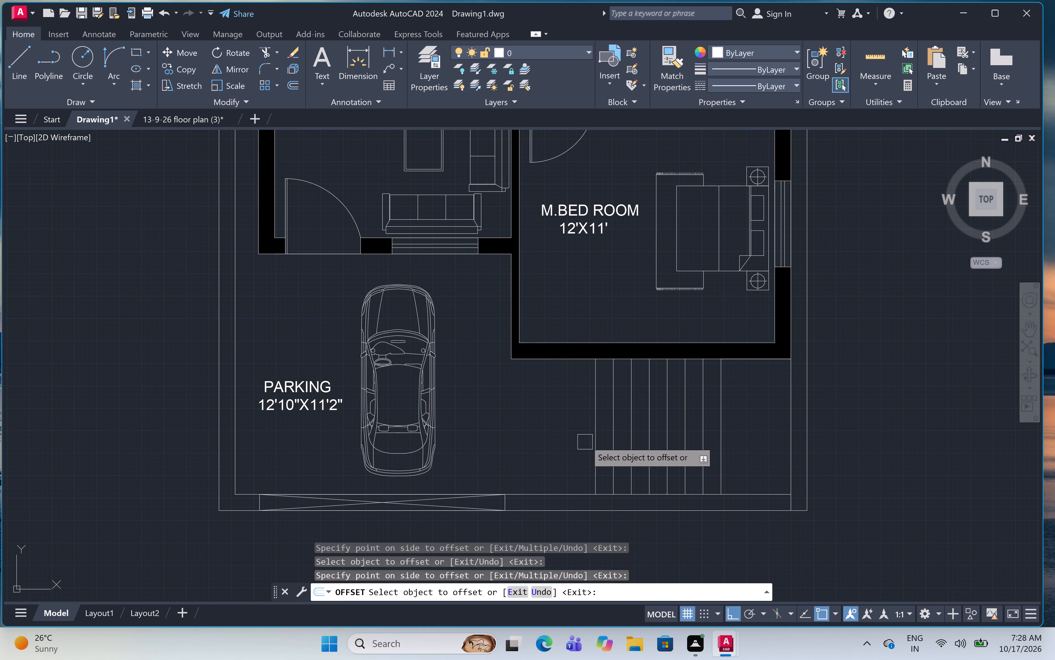
{"action": "left_click_drag", "start_coordinate": [593, 442], "coordinate": [590, 441]}
{"action": "left_click_drag", "start_coordinate": [511, 420], "coordinate": [525, 426]}
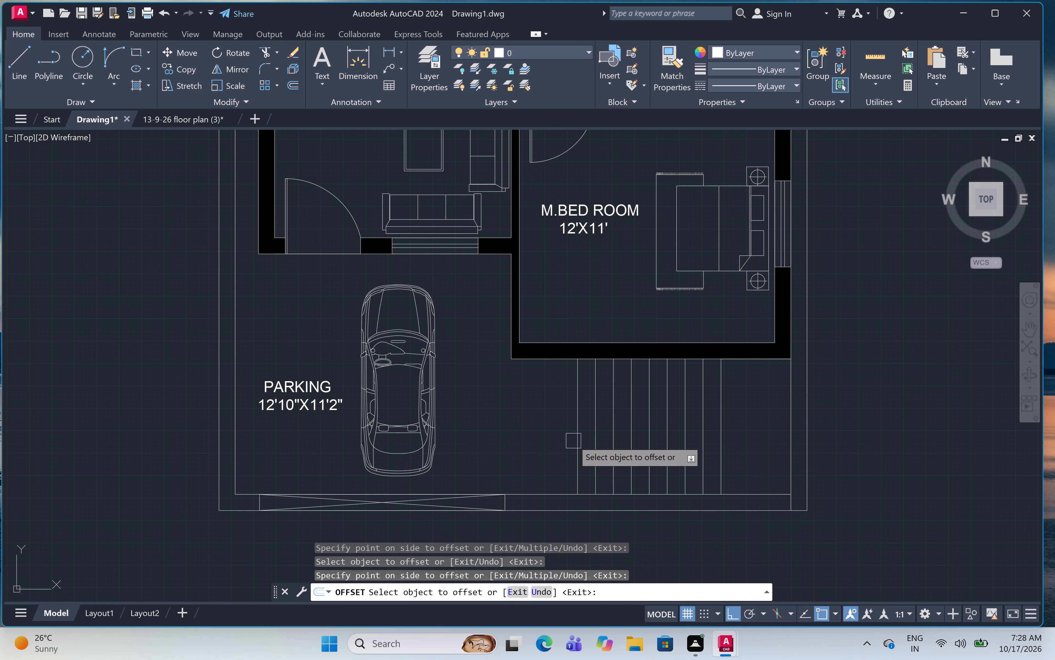
{"action": "left_click", "coordinate": [573, 441]}
{"action": "left_click", "coordinate": [563, 435]}
{"action": "left_click", "coordinate": [563, 435]}
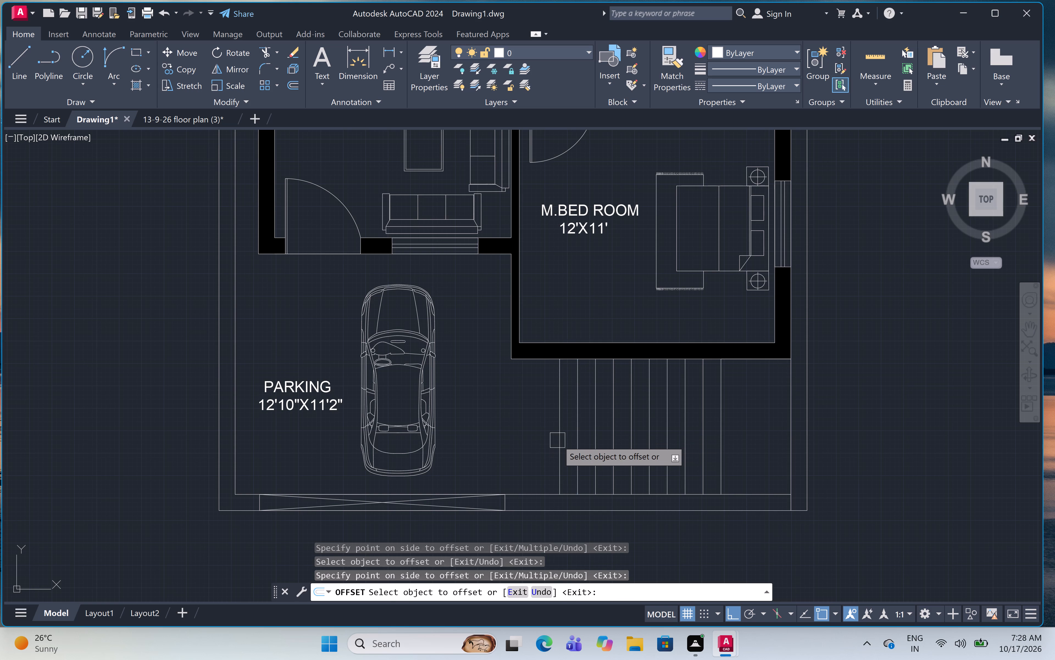
{"action": "left_click", "coordinate": [563, 443]}
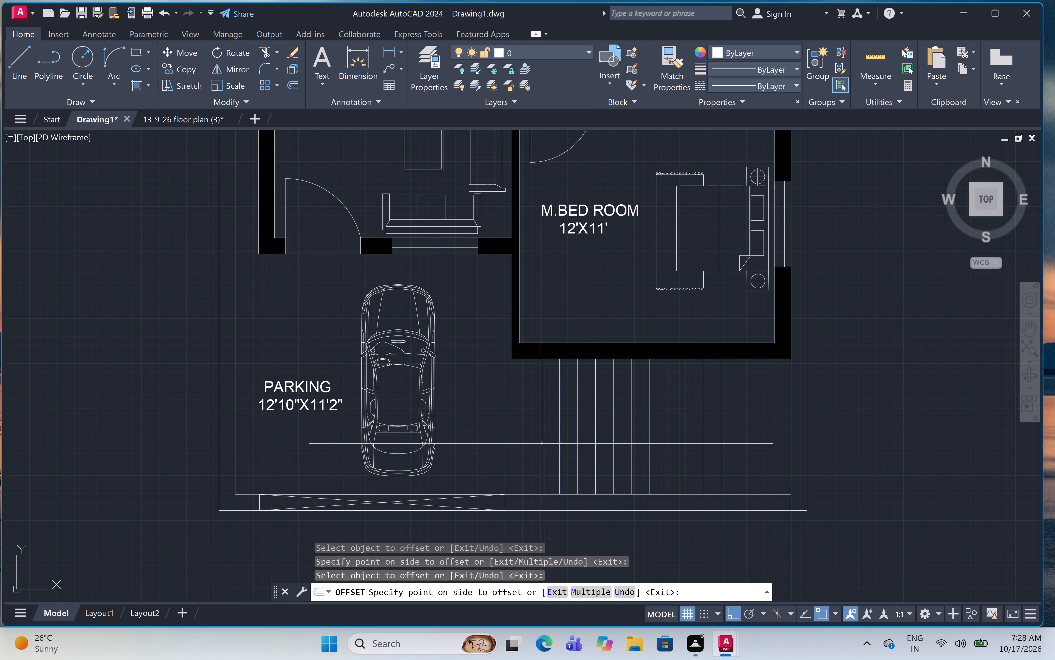
{"action": "left_click", "coordinate": [541, 444]}
{"action": "left_click", "coordinate": [541, 444]}
{"action": "left_click", "coordinate": [538, 455]}
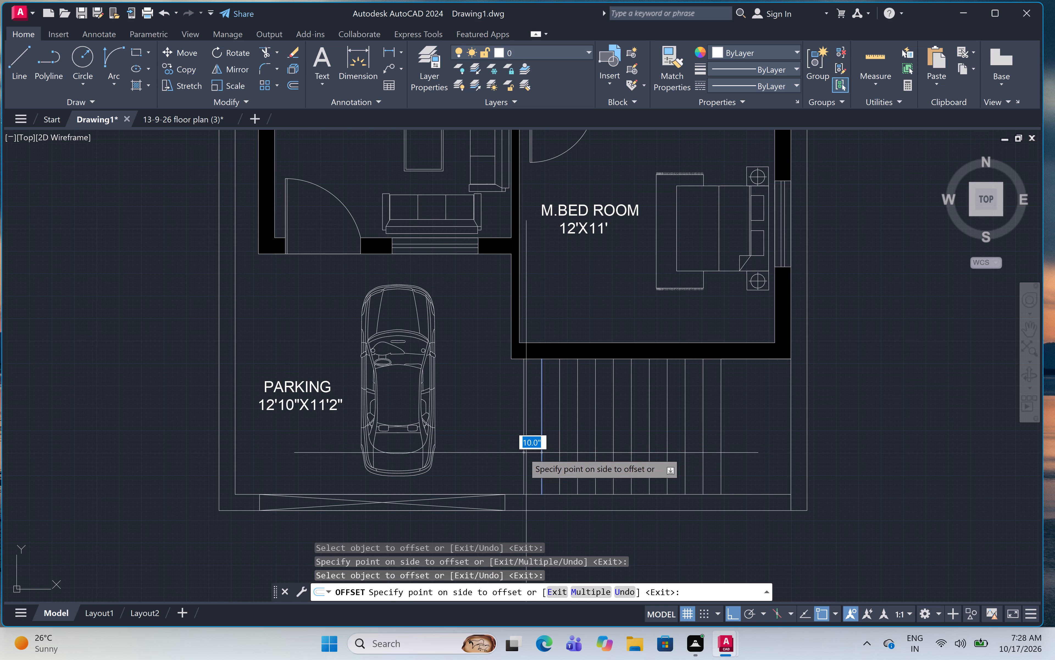
{"action": "left_click", "coordinate": [517, 450]}
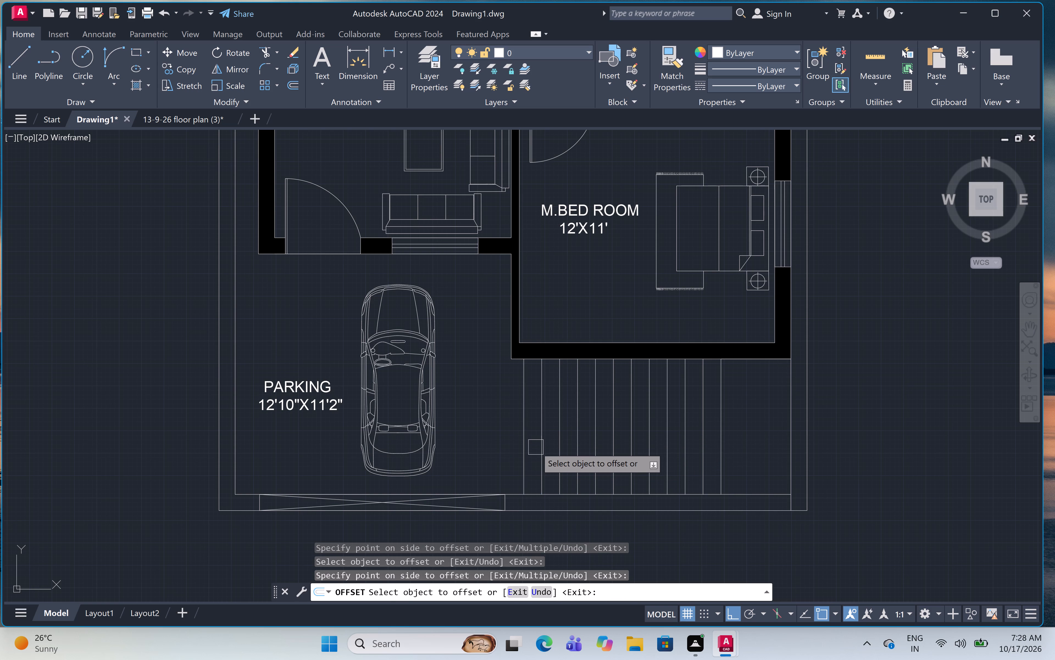
{"action": "left_click", "coordinate": [524, 444]}
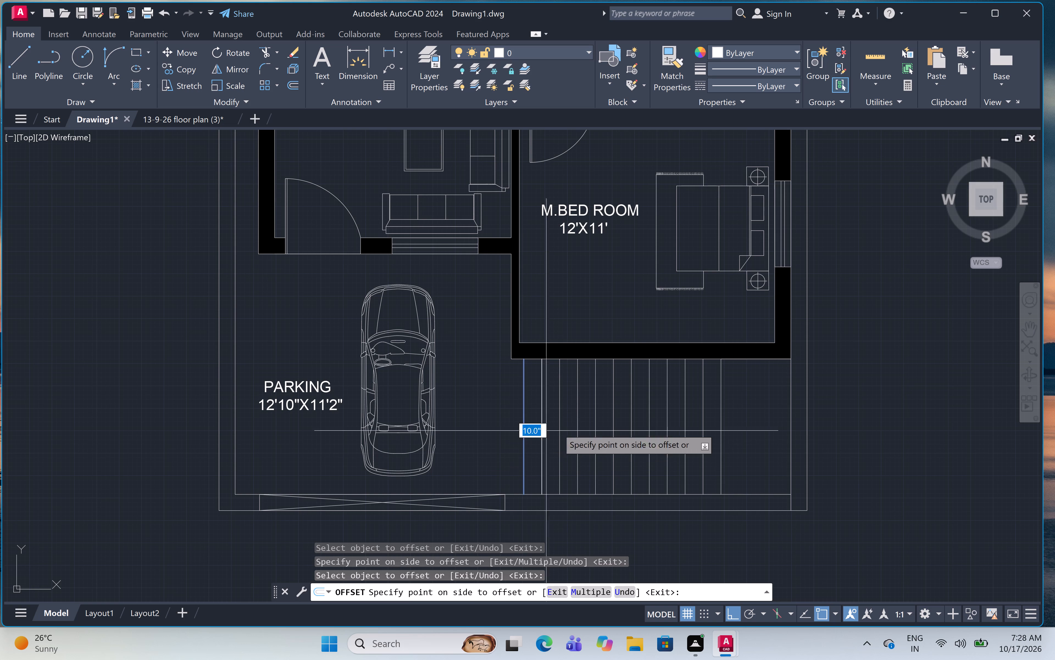
{"action": "key", "text": "Escape"}
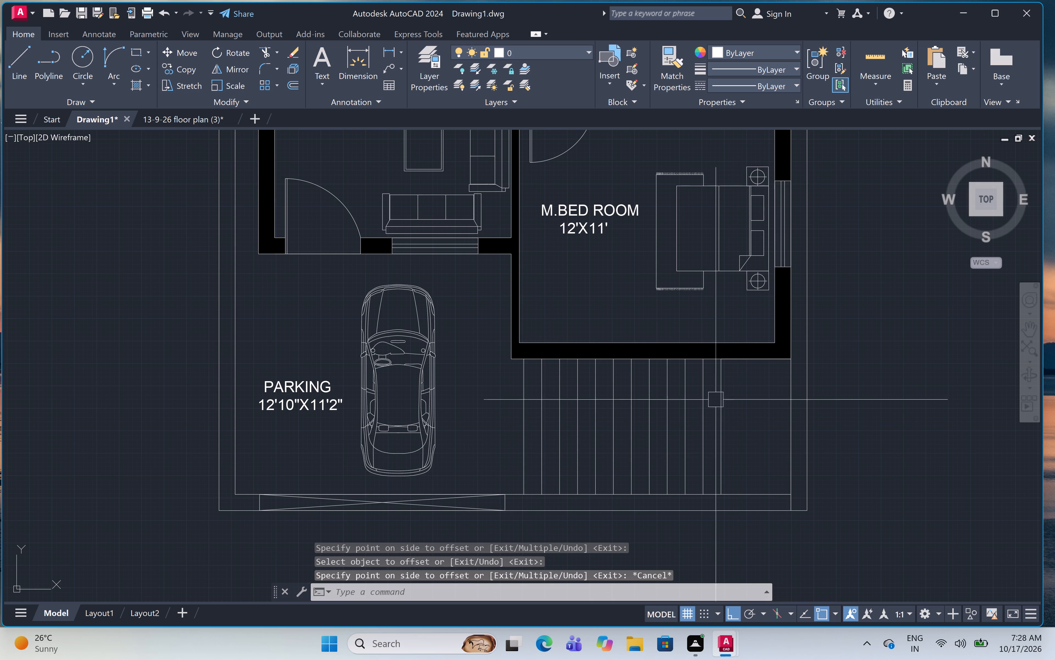
Make Layer1 the current layer.
{"action": "left_click", "coordinate": [550, 50]}
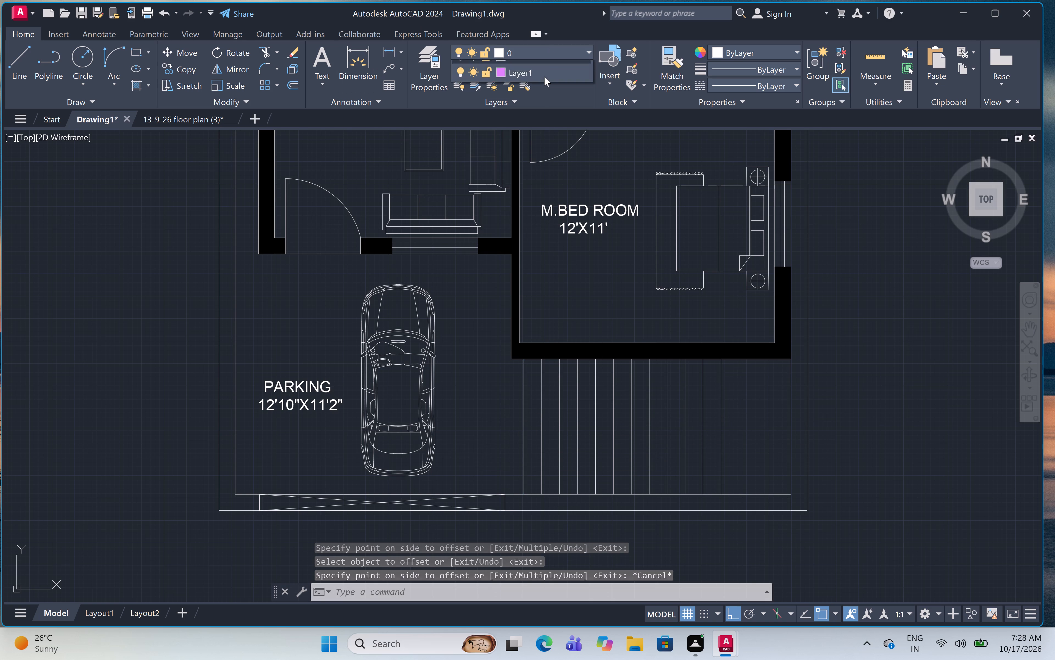
{"action": "left_click", "coordinate": [540, 89]}
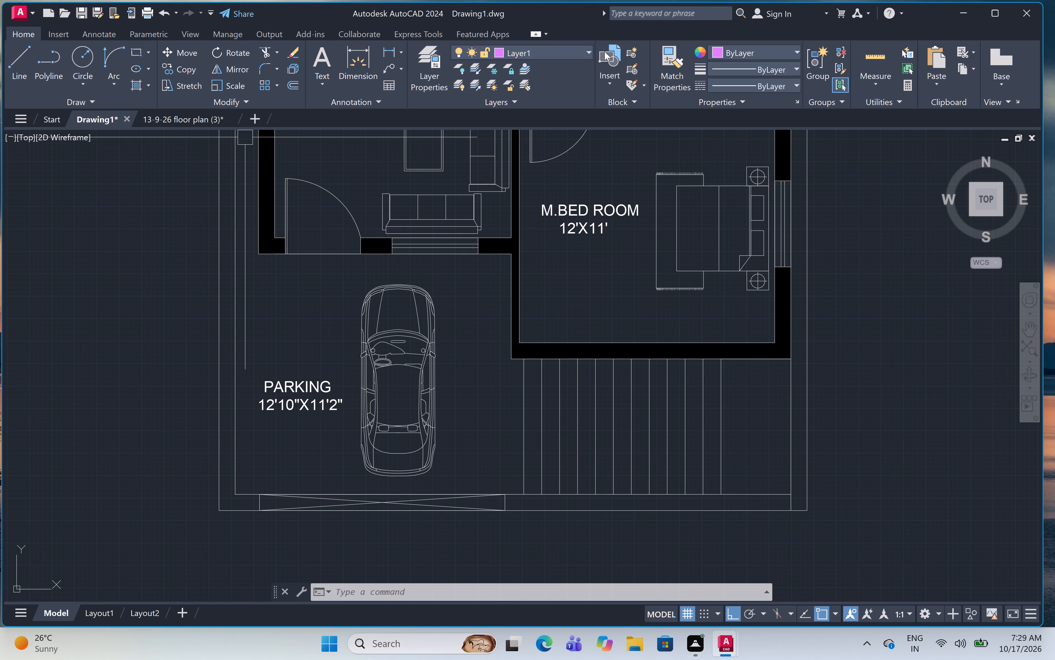
On Layer1, draw an east-west line about 9'2" long through the stair treads' midpoints, from the easternmost tread to the westernmost.
{"action": "left_click", "coordinate": [540, 56]}
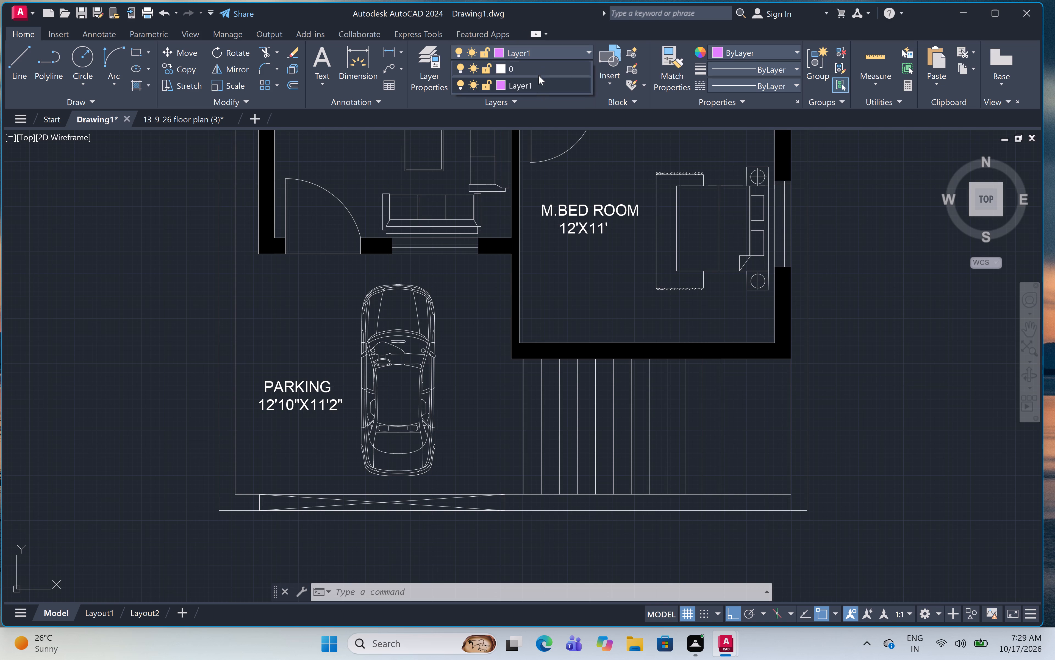
{"action": "left_click", "coordinate": [538, 85]}
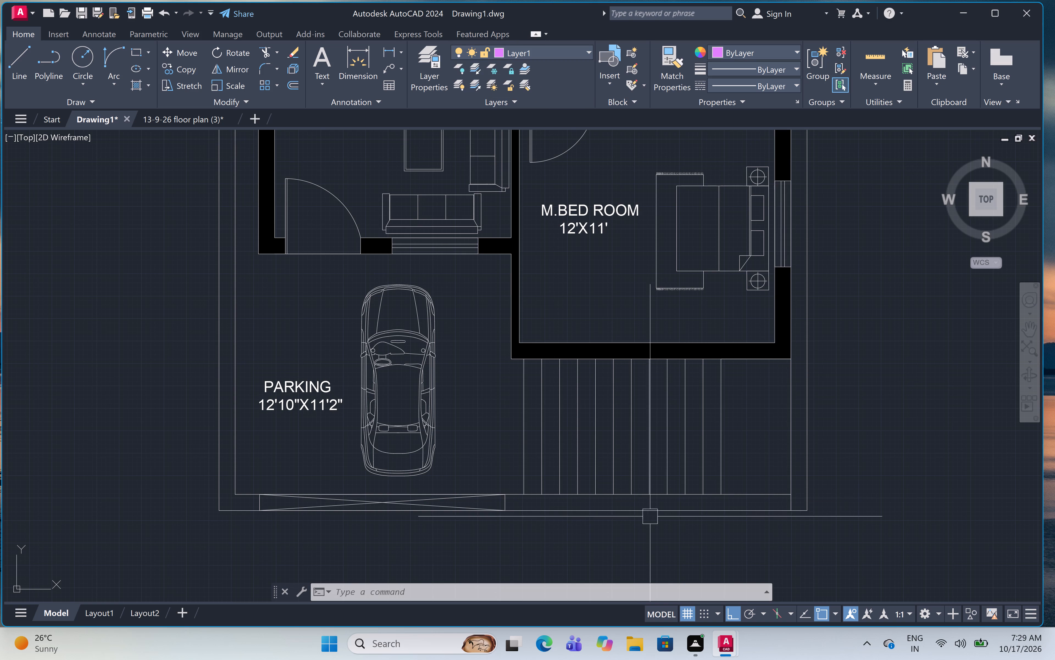
{"action": "middle_click_drag", "start_coordinate": [654, 528], "coordinate": [677, 458]}
{"action": "scroll", "coordinate": [677, 458], "scroll_direction": "up", "scroll_amount": 2}
{"action": "scroll", "coordinate": [677, 458], "scroll_direction": "down", "scroll_amount": 1}
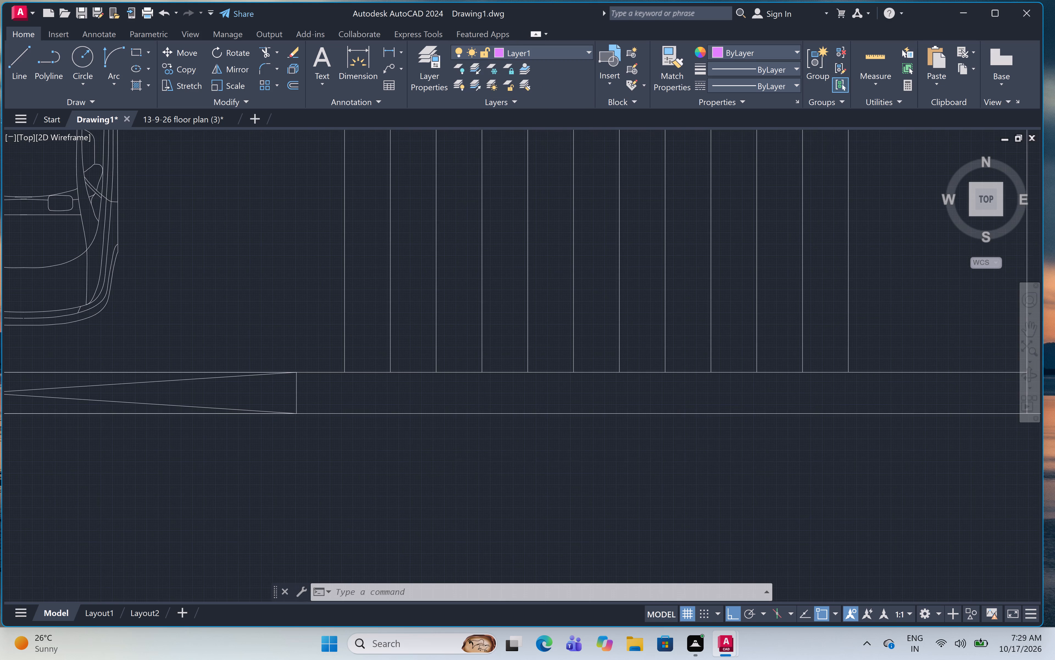
{"action": "middle_click_drag", "start_coordinate": [677, 458], "coordinate": [670, 491]}
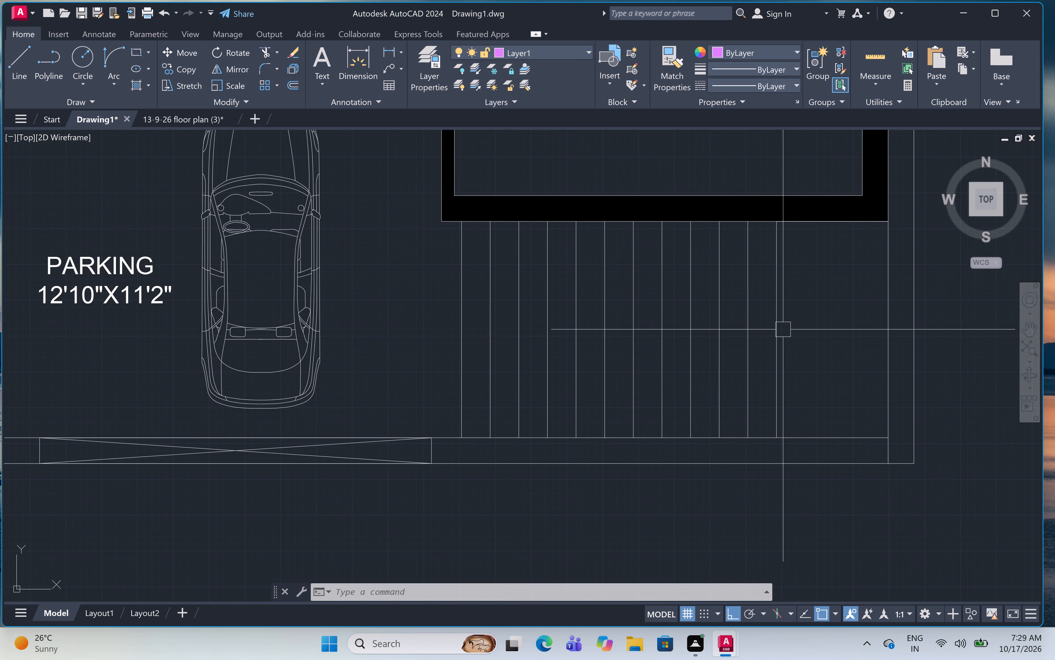
{"action": "type", "text": "L"}
{"action": "key", "text": "space"}
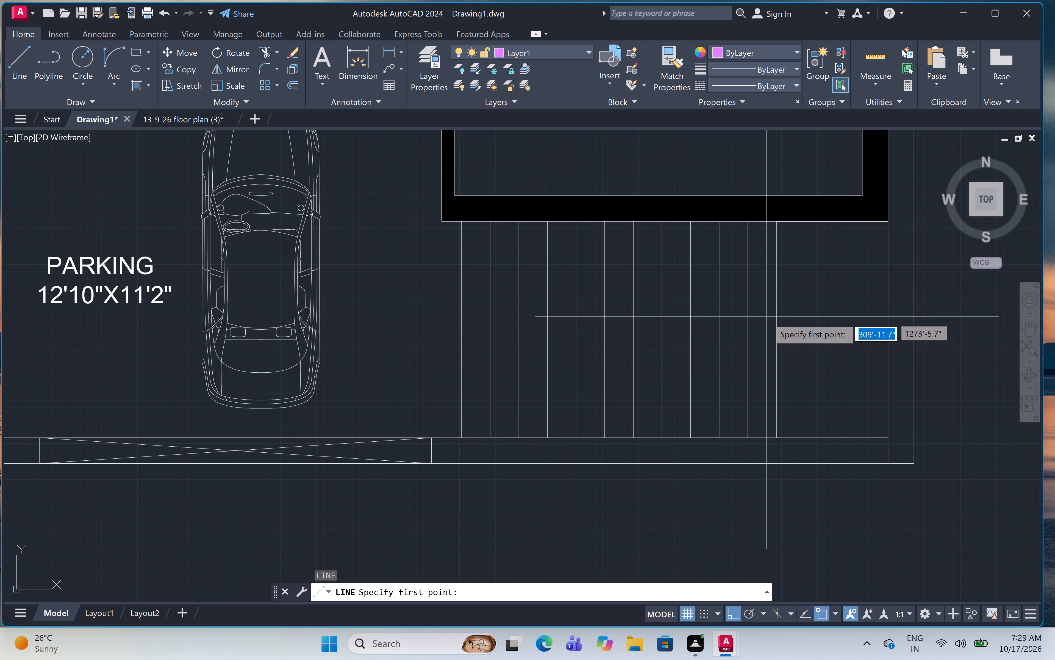
{"action": "left_click", "coordinate": [774, 328]}
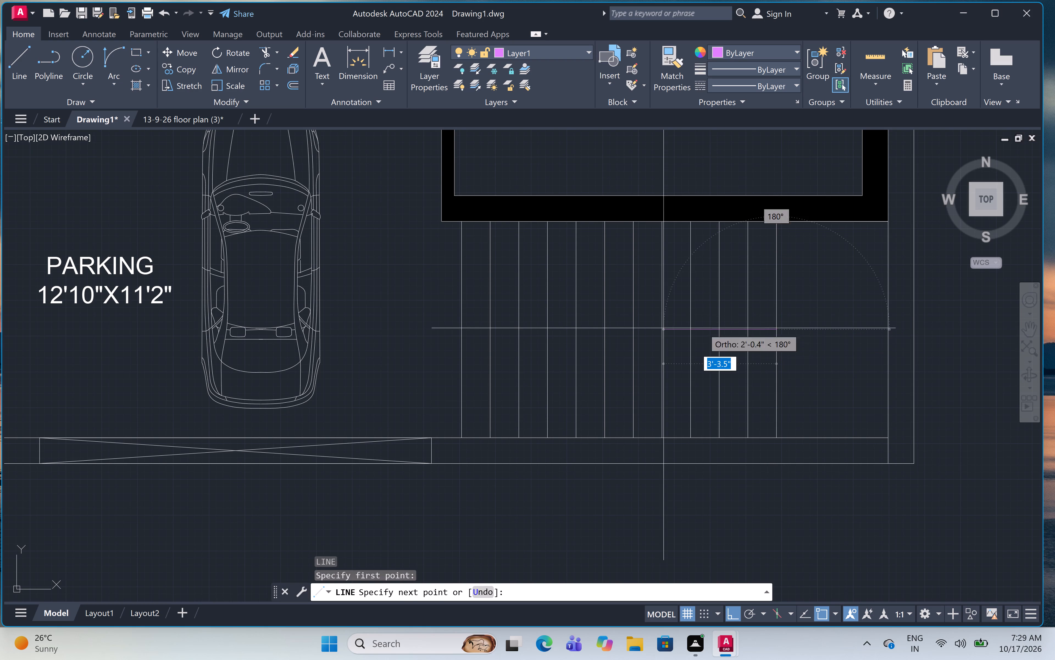
{"action": "left_click", "coordinate": [463, 329]}
{"action": "key", "text": "Escape"}
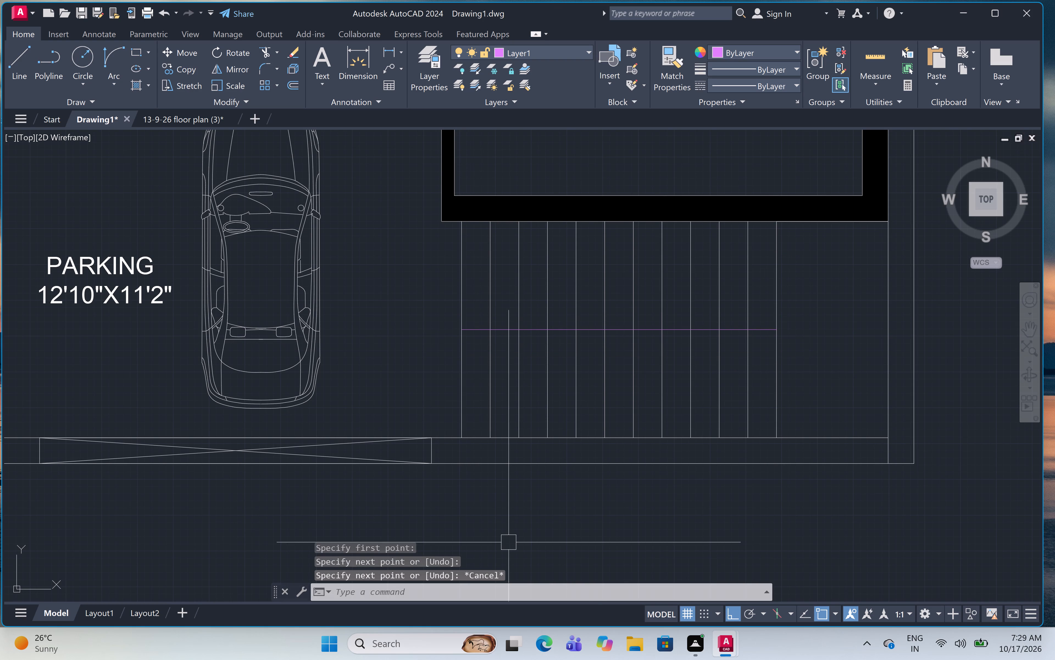
Offset the centre line across the stair treads by 2" to the north and 2" to the south.
{"action": "key", "text": "o"}
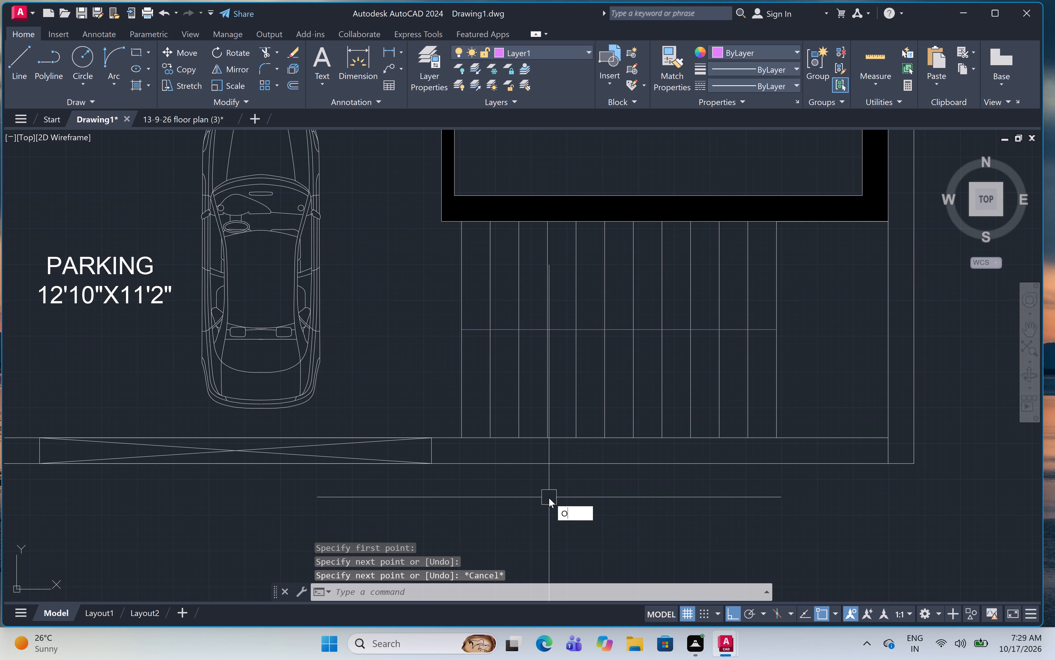
{"action": "type", "text": "FF"}
{"action": "key", "text": "space"}
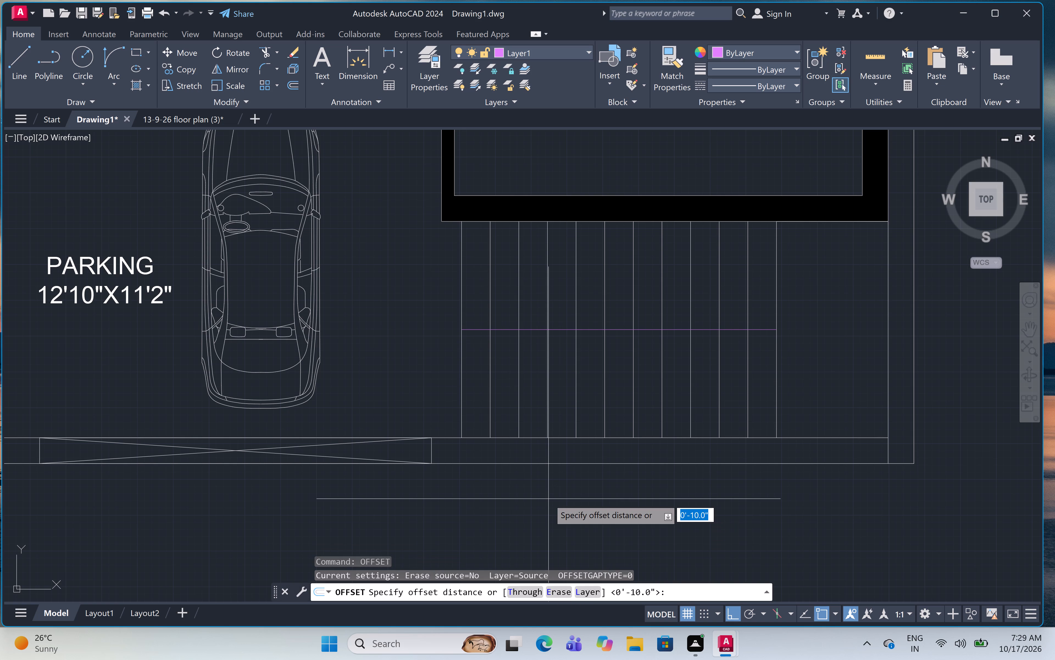
{"action": "key", "text": "2"}
{"action": "key", "text": "shift+quotedbl"}
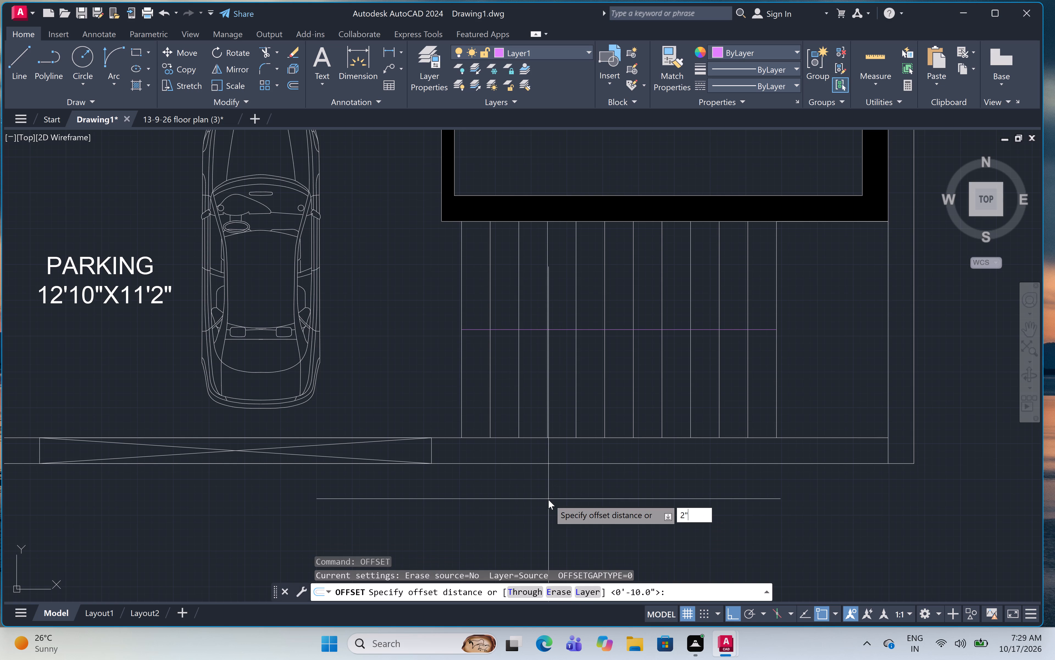
{"action": "key", "text": "space"}
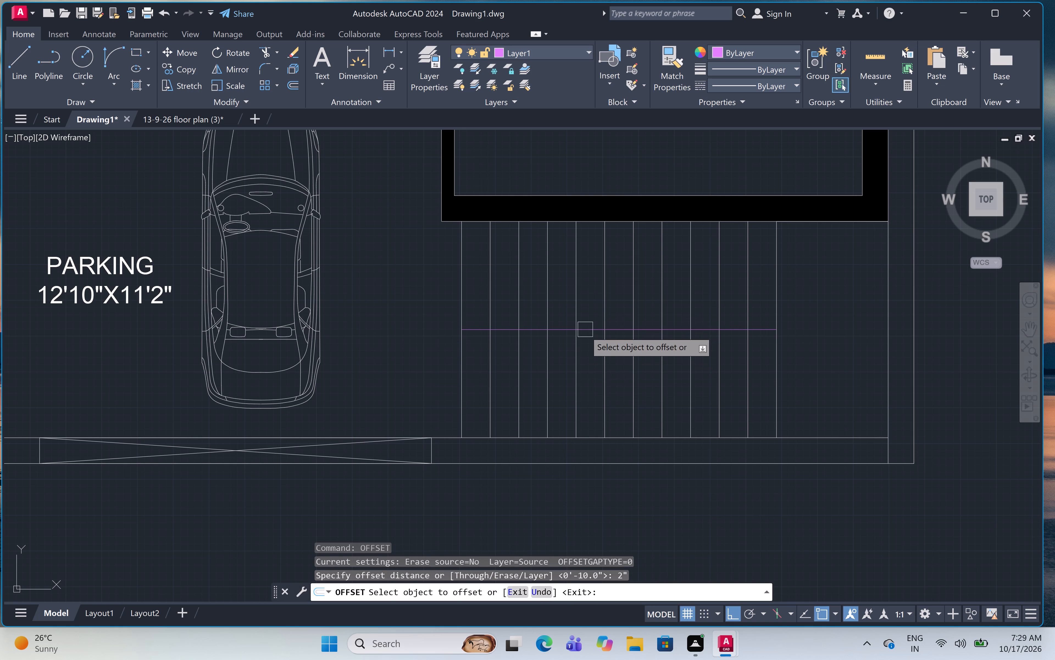
{"action": "left_click", "coordinate": [587, 331]}
{"action": "left_click", "coordinate": [588, 289]}
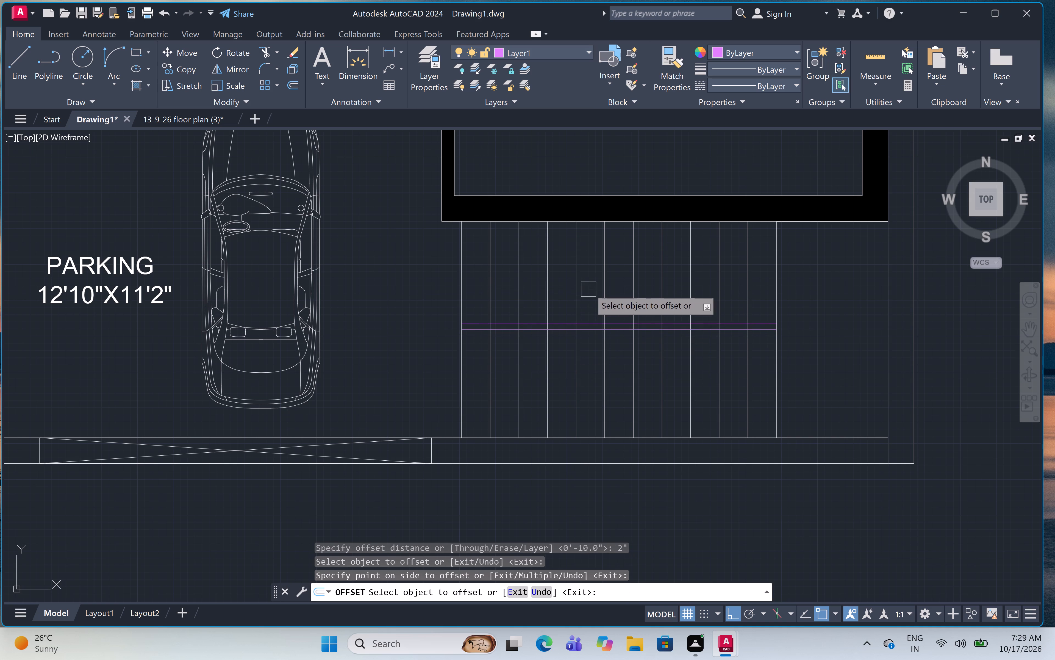
{"action": "left_click", "coordinate": [598, 331]}
{"action": "left_click", "coordinate": [597, 361]}
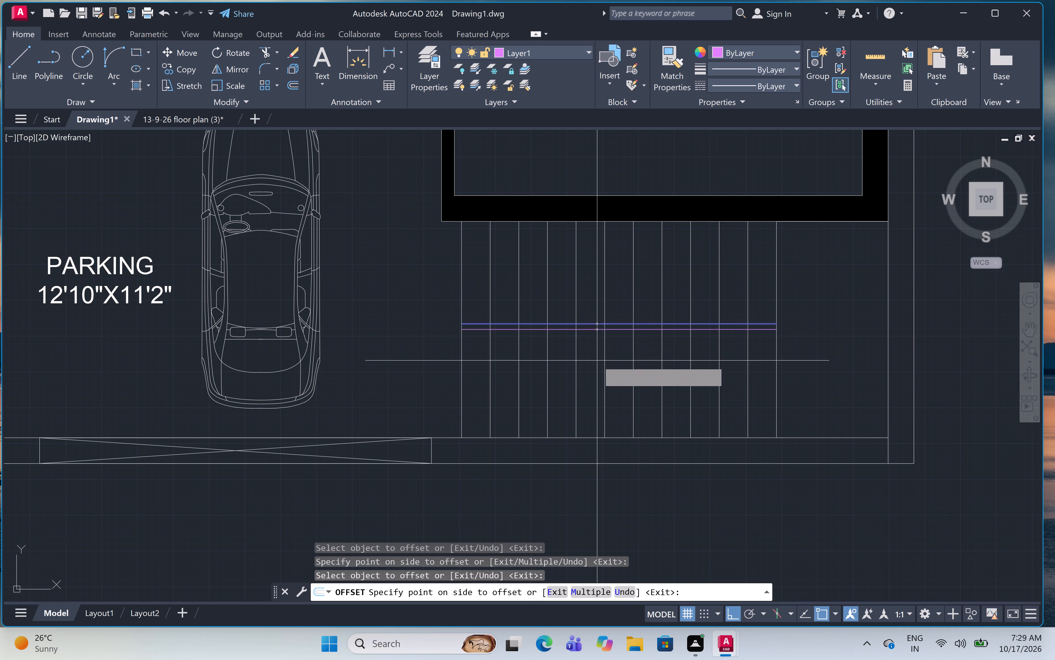
{"action": "left_click", "coordinate": [590, 336]}
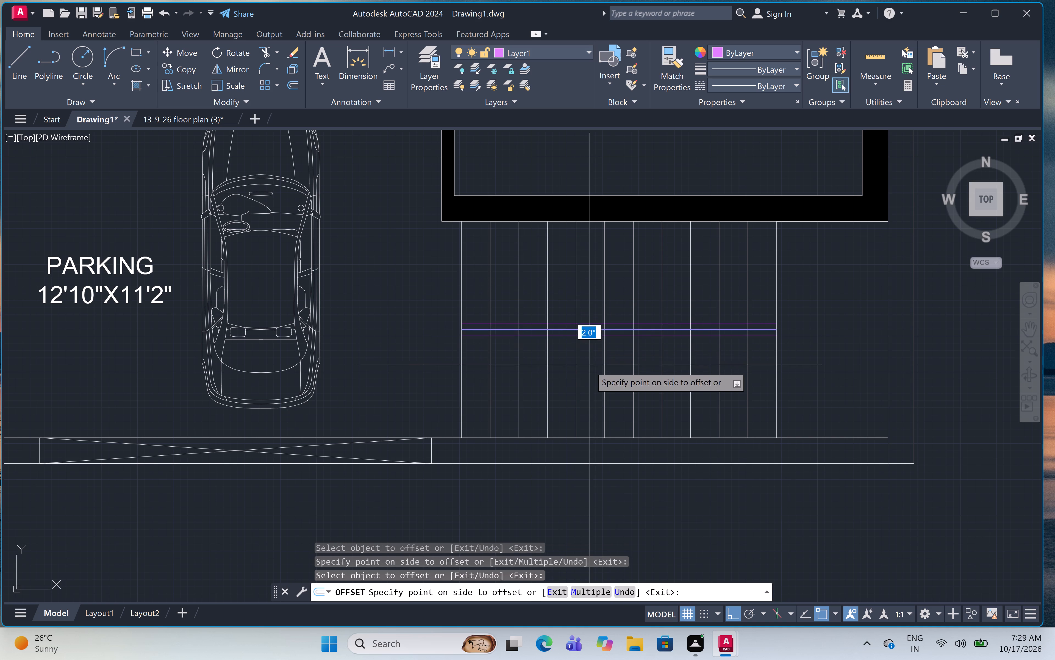
{"action": "left_click", "coordinate": [590, 366]}
{"action": "key", "text": "Escape"}
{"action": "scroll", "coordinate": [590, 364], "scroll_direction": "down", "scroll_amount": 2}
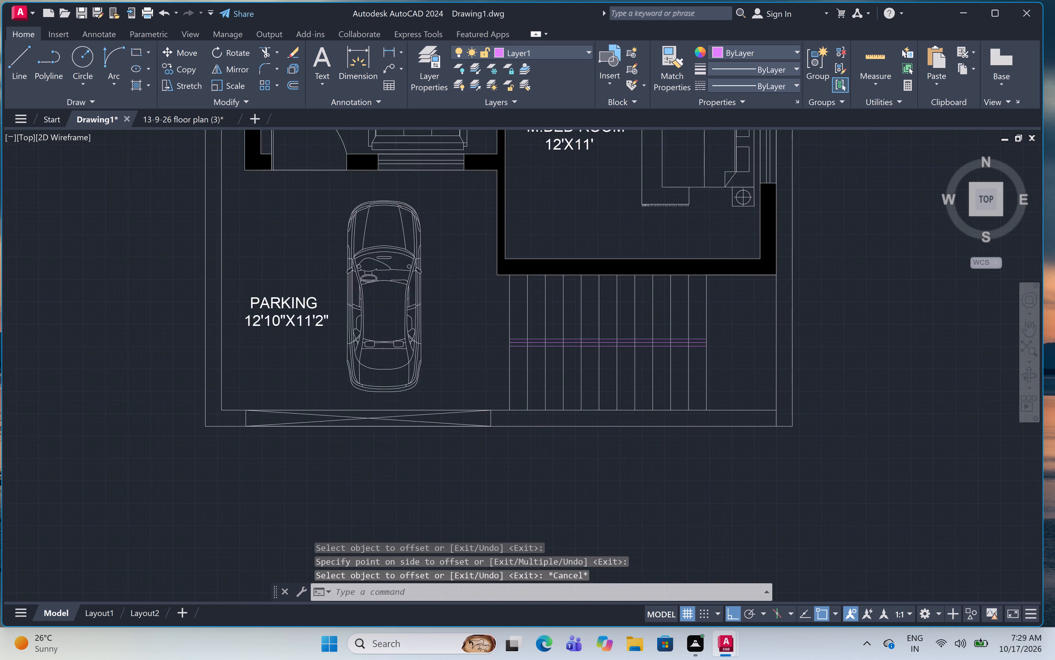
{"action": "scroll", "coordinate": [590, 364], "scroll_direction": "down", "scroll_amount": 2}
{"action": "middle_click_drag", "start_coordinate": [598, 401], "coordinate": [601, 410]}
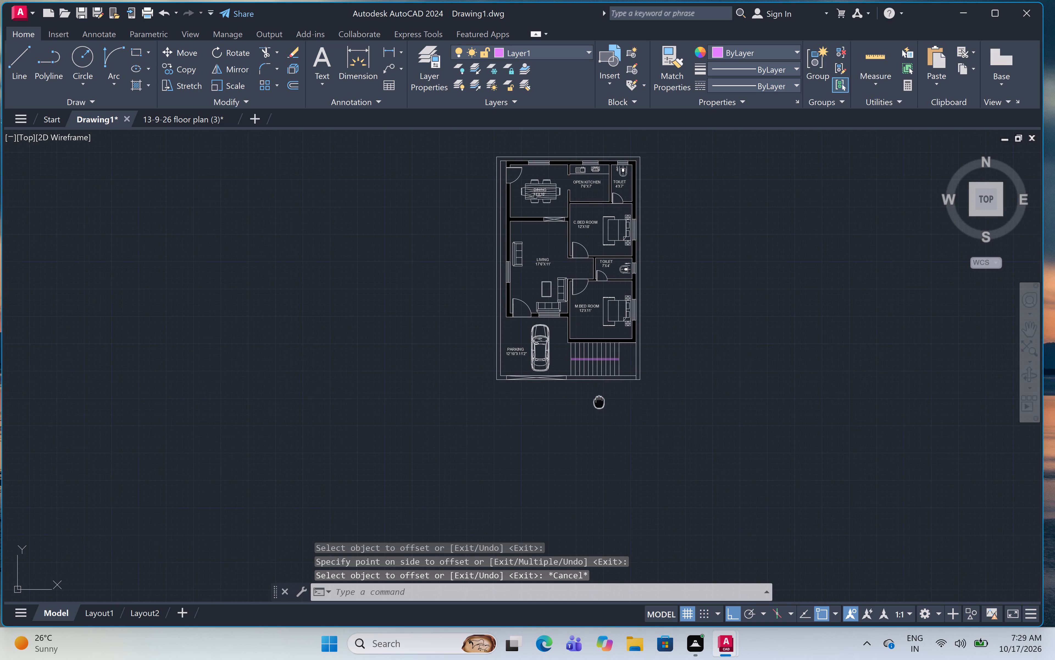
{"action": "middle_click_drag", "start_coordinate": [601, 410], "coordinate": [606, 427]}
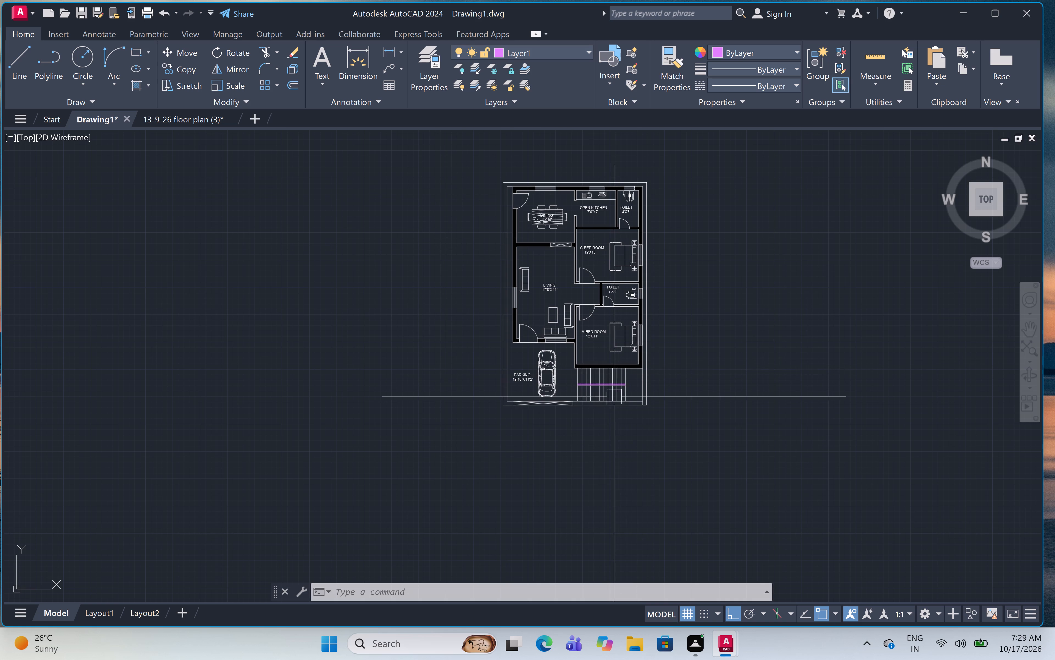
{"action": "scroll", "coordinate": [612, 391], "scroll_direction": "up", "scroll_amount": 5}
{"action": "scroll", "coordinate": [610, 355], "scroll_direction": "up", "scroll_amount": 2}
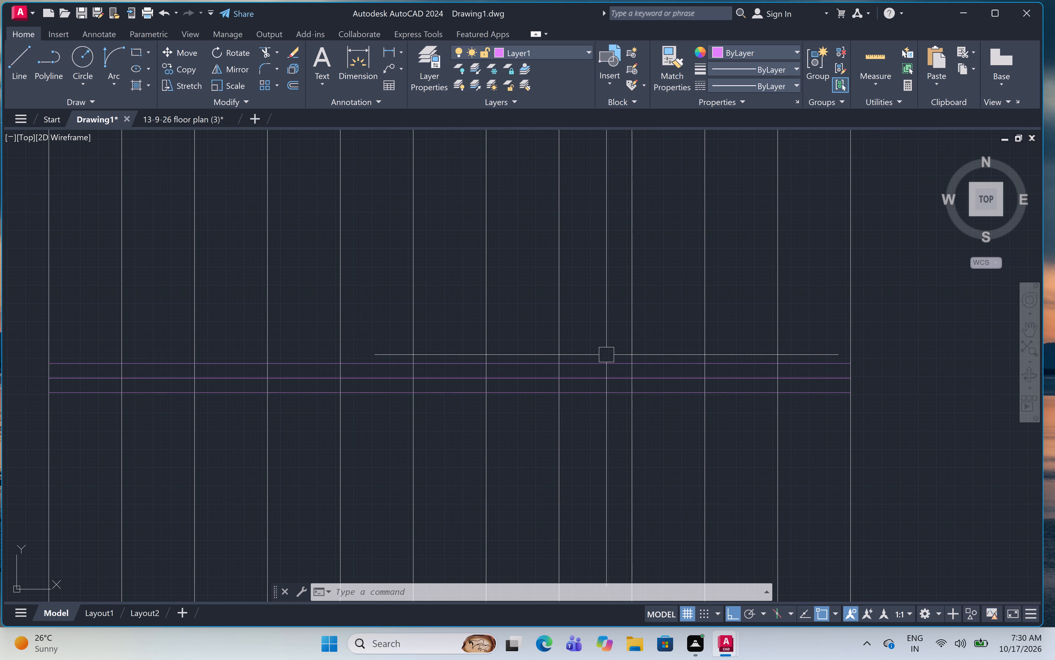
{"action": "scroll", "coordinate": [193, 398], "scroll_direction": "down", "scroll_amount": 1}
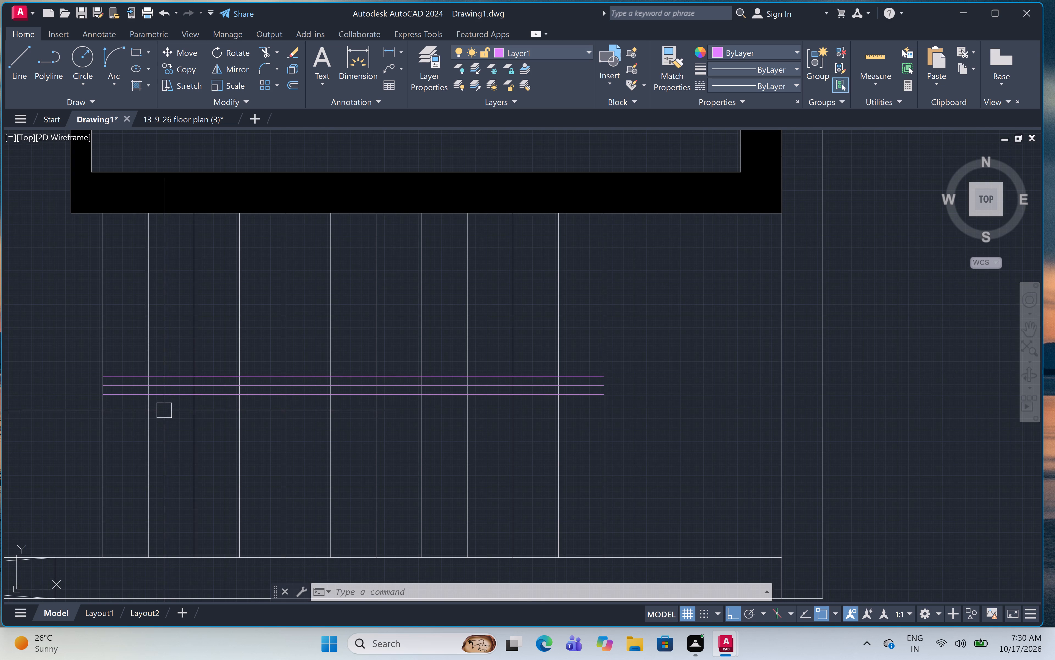
Trim the second, third and fourth stair treads from the west where they cross between the three Layer1 lines.
{"action": "scroll", "coordinate": [157, 378], "scroll_direction": "up", "scroll_amount": 3}
{"action": "key", "text": "Escape"}
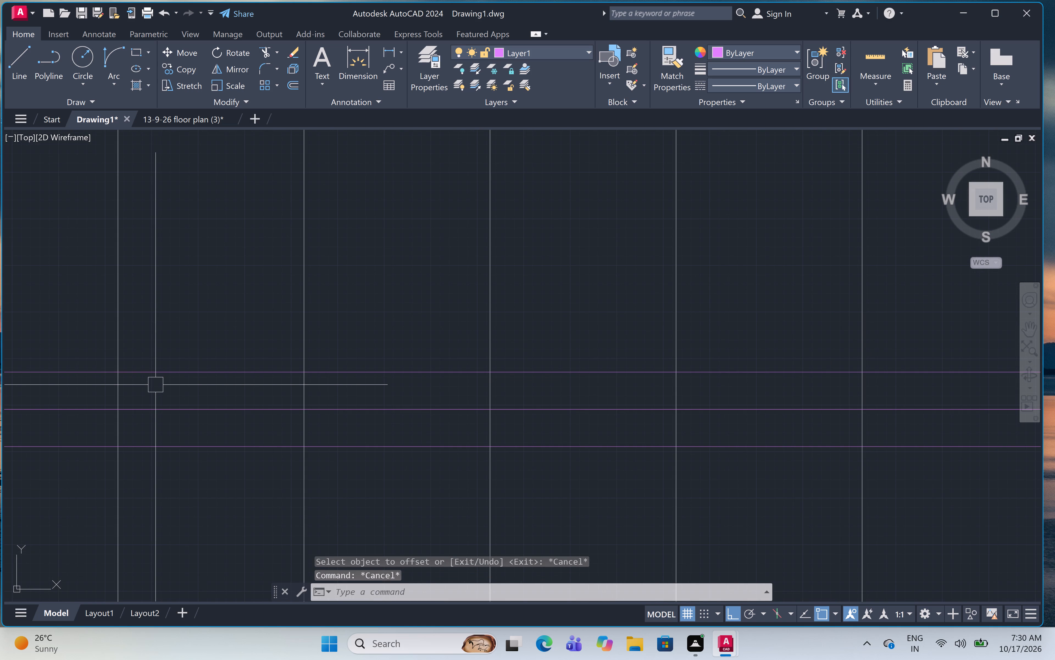
{"action": "key", "text": "t"}
{"action": "key", "text": "r"}
{"action": "key", "text": "space"}
{"action": "scroll", "coordinate": [153, 389], "scroll_direction": "down", "scroll_amount": 4}
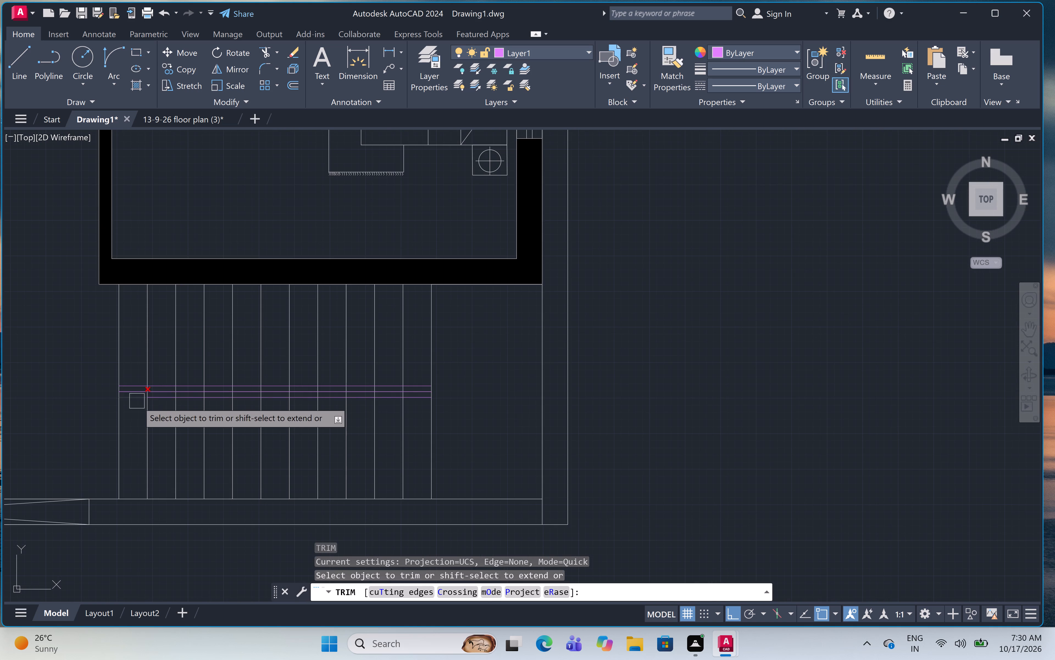
{"action": "scroll", "coordinate": [141, 386], "scroll_direction": "up", "scroll_amount": 4}
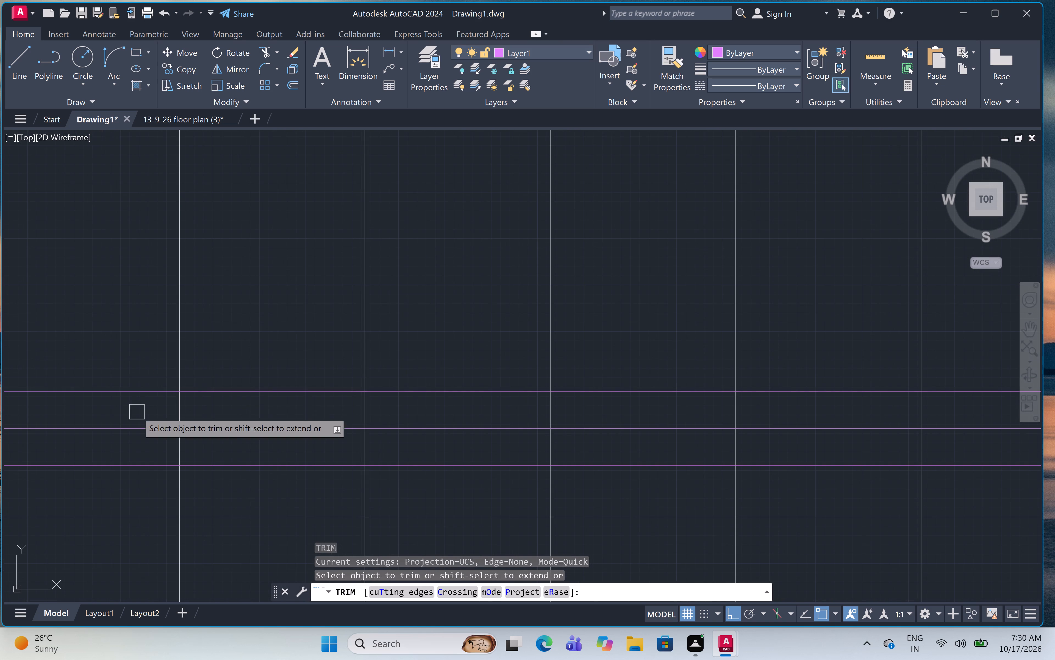
{"action": "scroll", "coordinate": [282, 324], "scroll_direction": "down", "scroll_amount": 3}
{"action": "scroll", "coordinate": [227, 364], "scroll_direction": "up", "scroll_amount": 3}
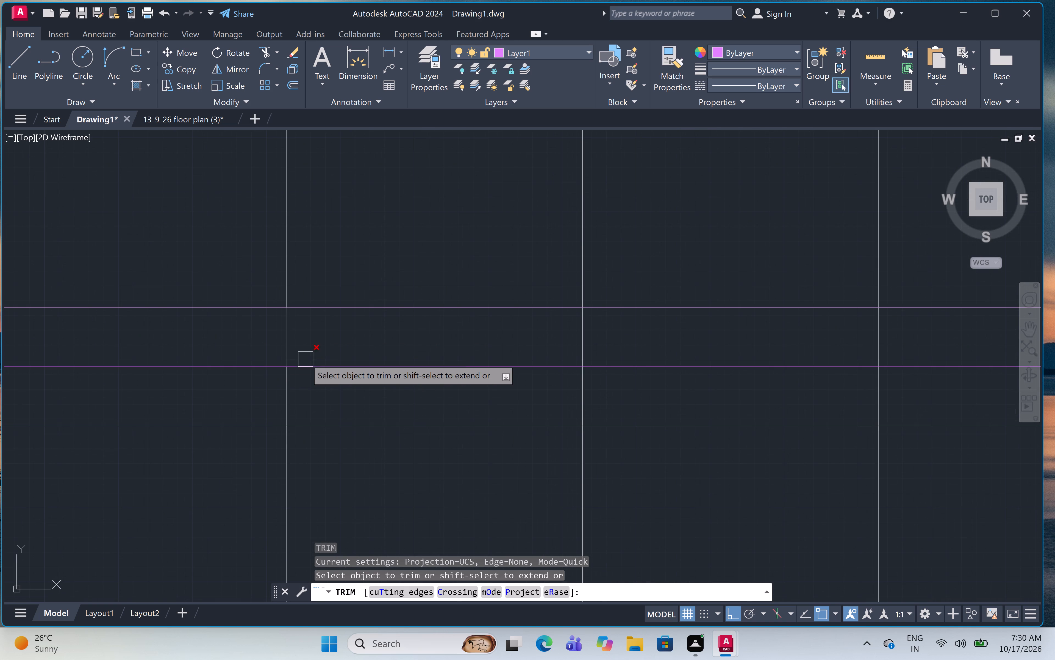
{"action": "left_click", "coordinate": [286, 344]}
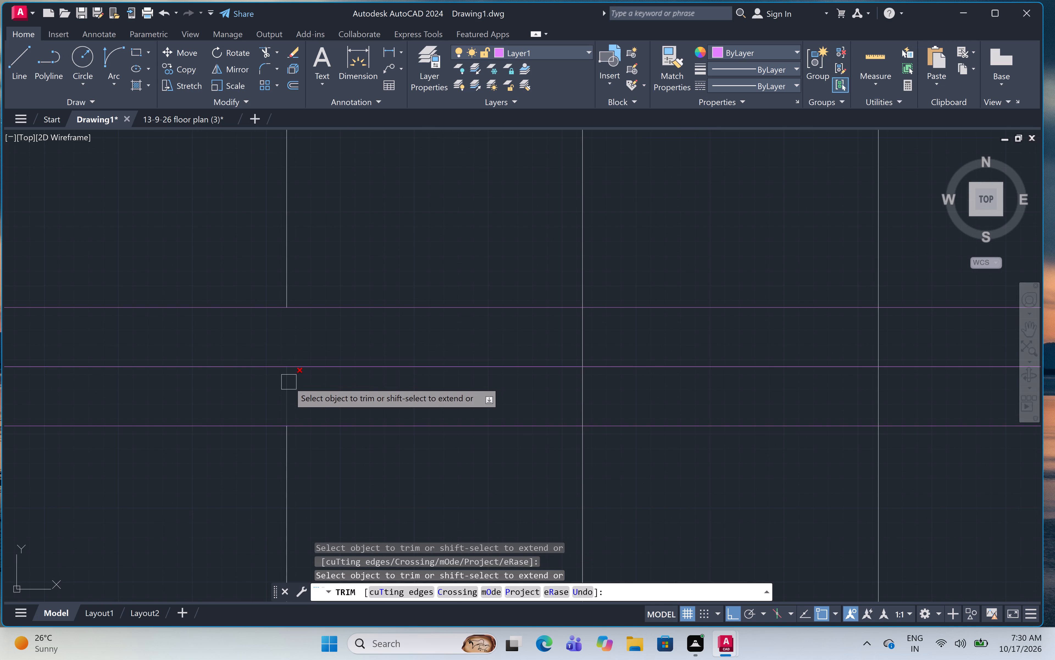
{"action": "left_click", "coordinate": [289, 382]}
{"action": "scroll", "coordinate": [287, 375], "scroll_direction": "down", "scroll_amount": 5}
{"action": "scroll", "coordinate": [380, 380], "scroll_direction": "up", "scroll_amount": 3}
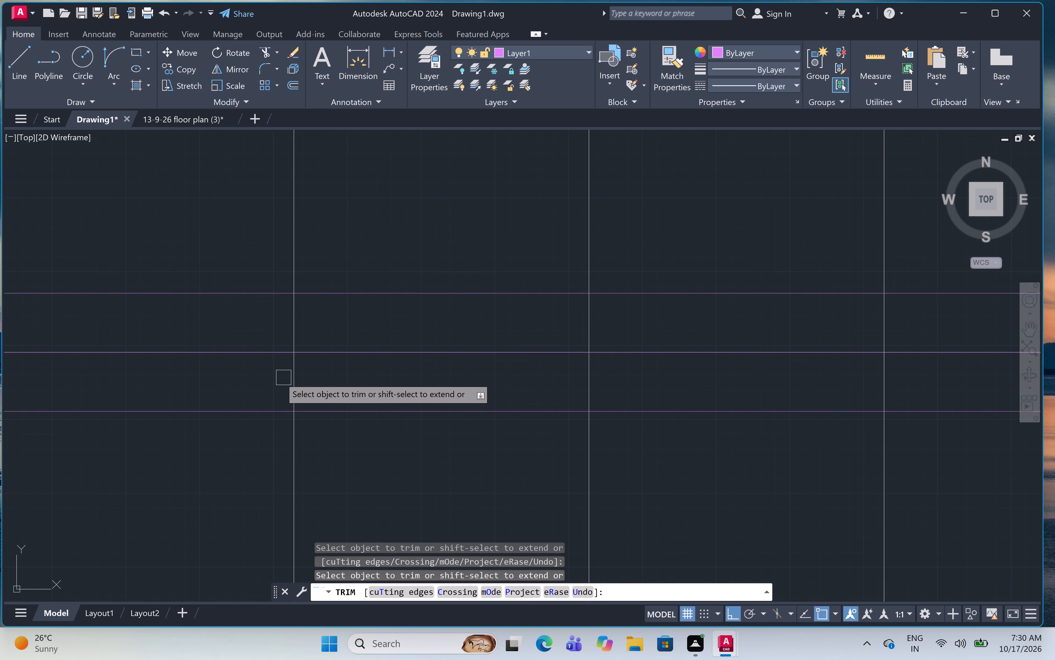
{"action": "left_click", "coordinate": [261, 379]}
{"action": "left_click", "coordinate": [679, 403]}
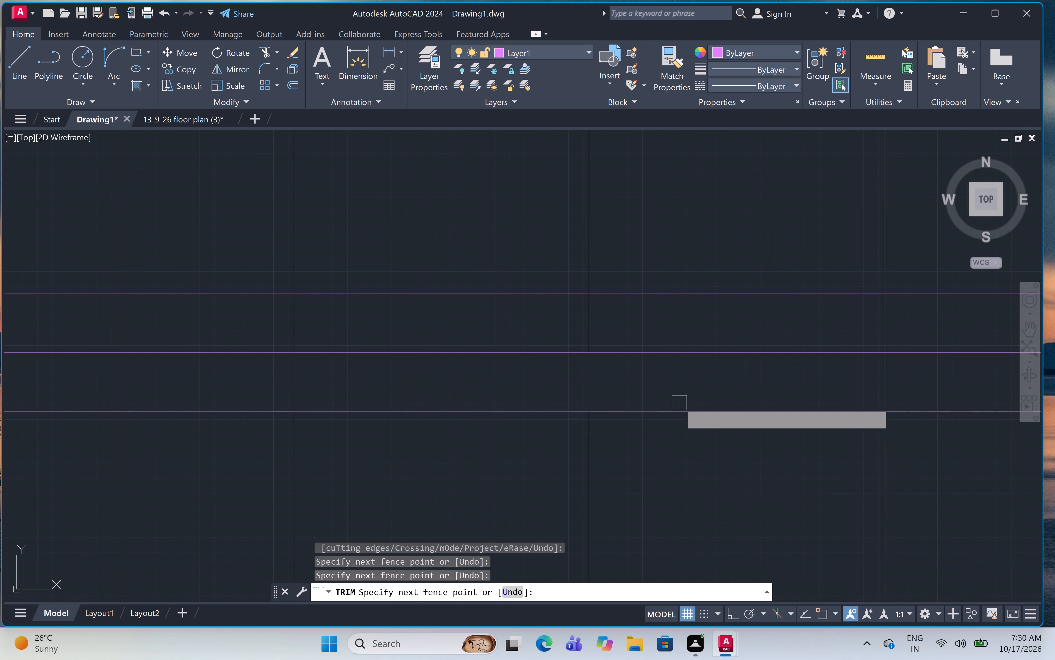
{"action": "left_click", "coordinate": [250, 313]}
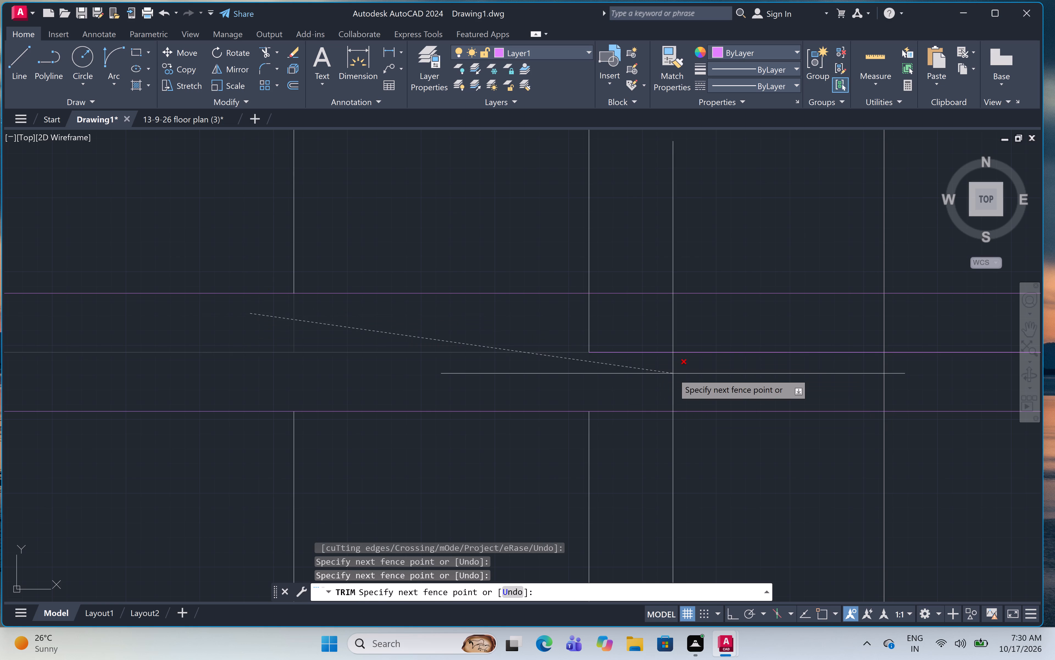
{"action": "left_click", "coordinate": [665, 337]}
Trim the fifth, sixth and seventh stair treads from the west between the three Layer1 lines.
{"action": "scroll", "coordinate": [463, 344], "scroll_direction": "down", "scroll_amount": 4}
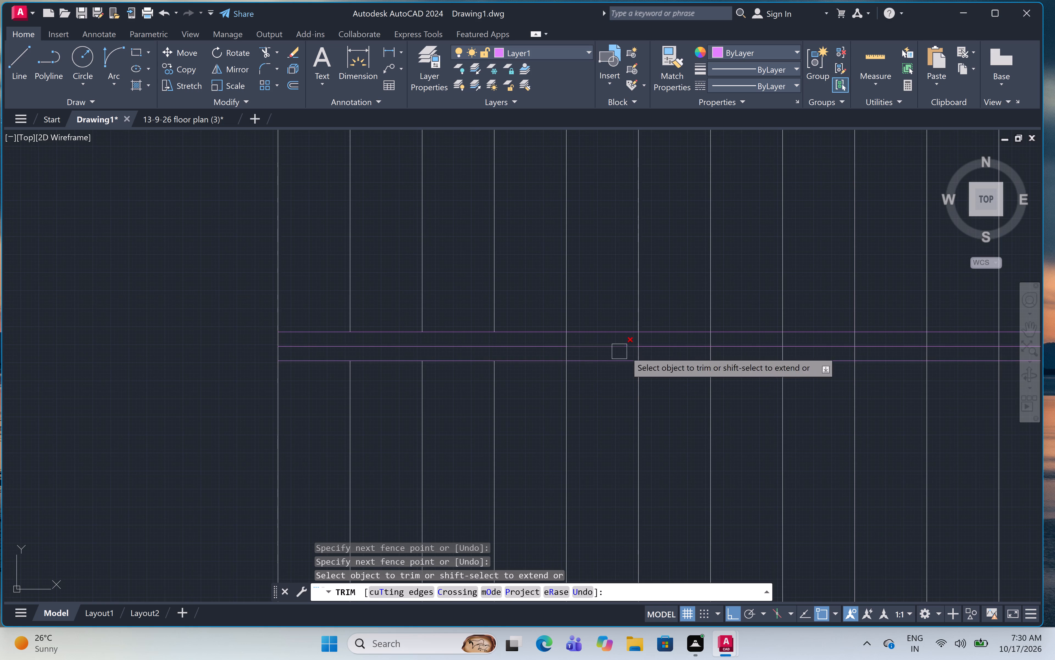
{"action": "scroll", "coordinate": [684, 349], "scroll_direction": "up", "scroll_amount": 3}
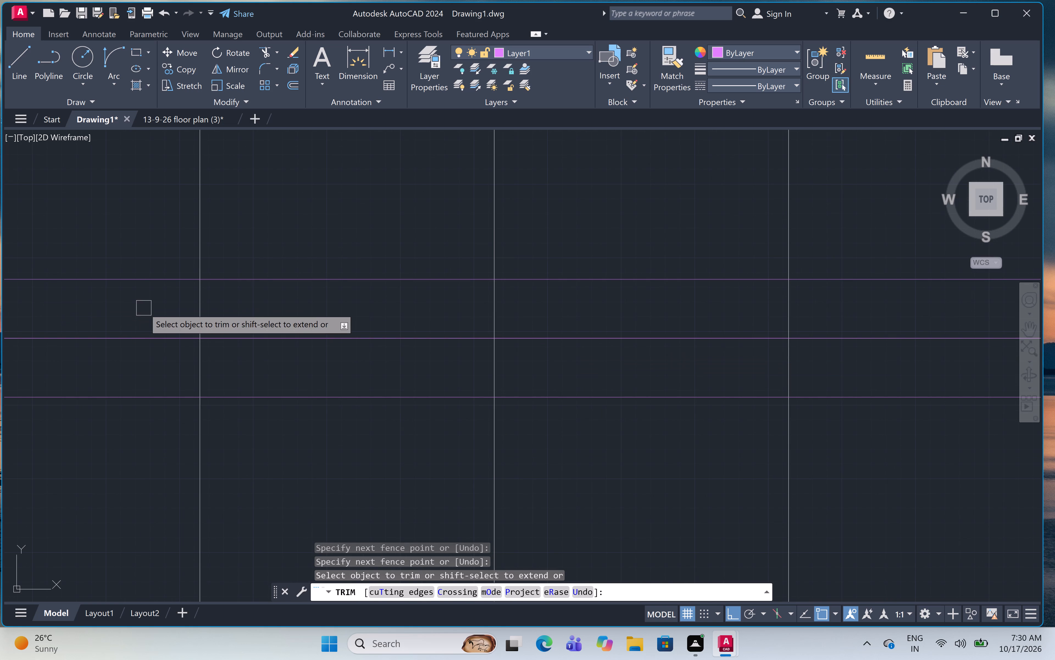
{"action": "left_click", "coordinate": [144, 308]}
{"action": "left_click", "coordinate": [823, 312]}
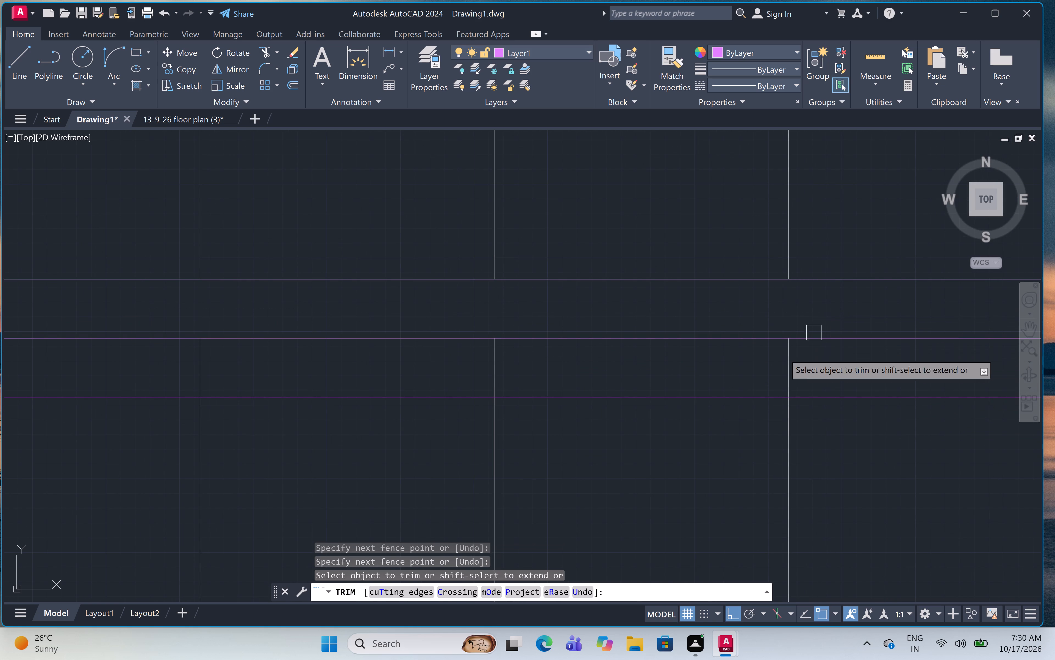
{"action": "left_click", "coordinate": [143, 365]}
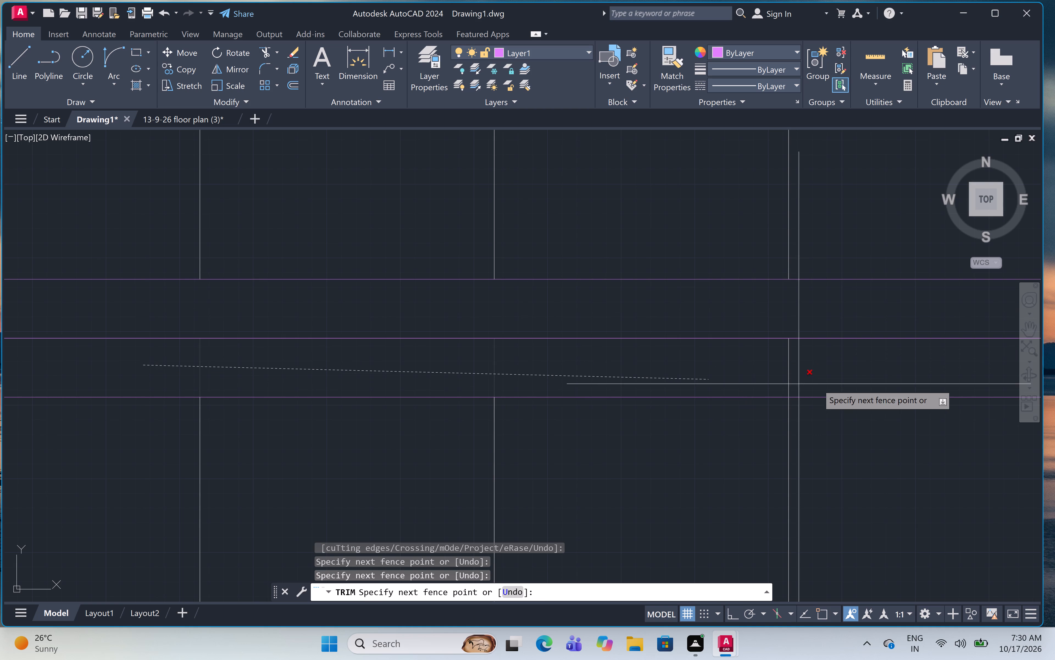
{"action": "left_click", "coordinate": [869, 383]}
Trim the eighth, ninth, tenth and eleventh stair treads from the west where they cross between the three Layer1 lines.
{"action": "middle_click_drag", "start_coordinate": [695, 374], "coordinate": [70, 367]}
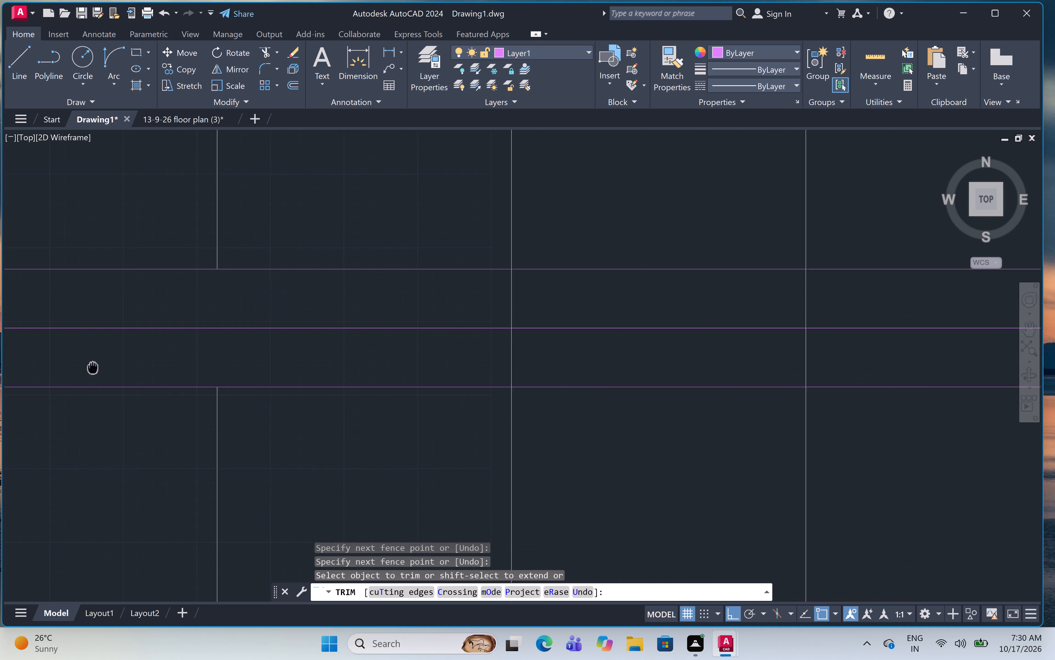
{"action": "middle_click_drag", "start_coordinate": [70, 367], "coordinate": [0, 377]}
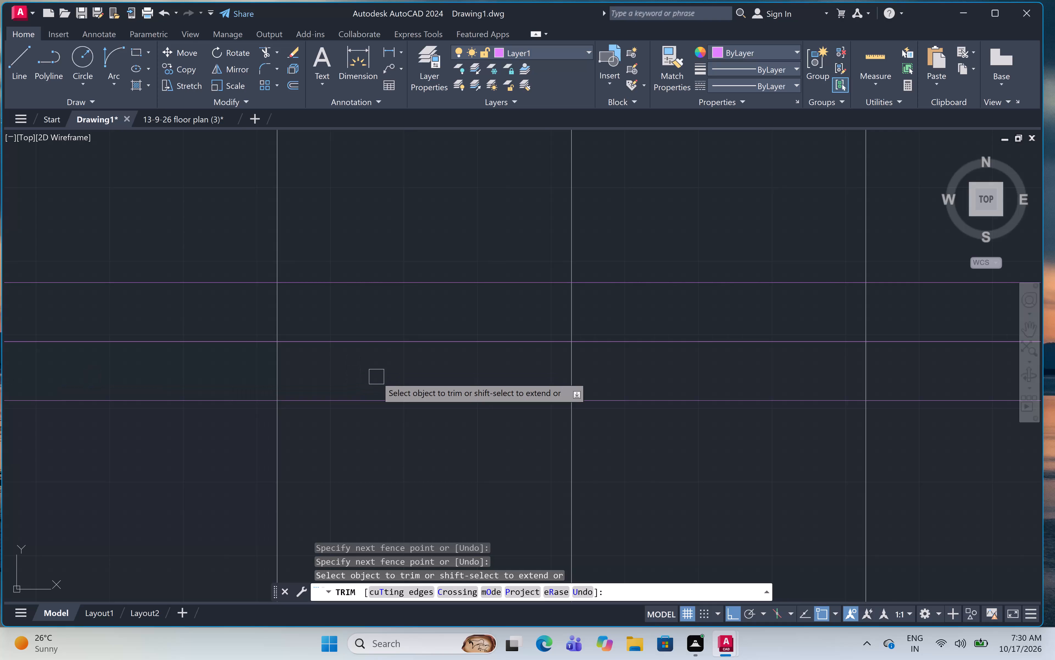
{"action": "middle_click_drag", "start_coordinate": [372, 375], "coordinate": [290, 377]}
{"action": "left_click", "coordinate": [143, 322]}
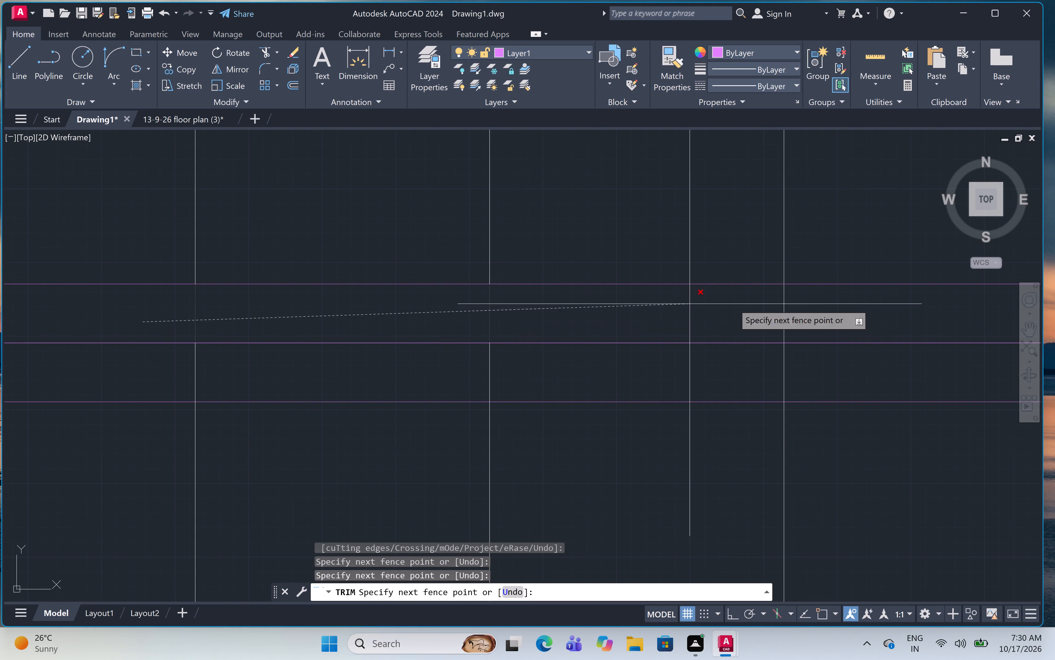
{"action": "left_click", "coordinate": [899, 303]}
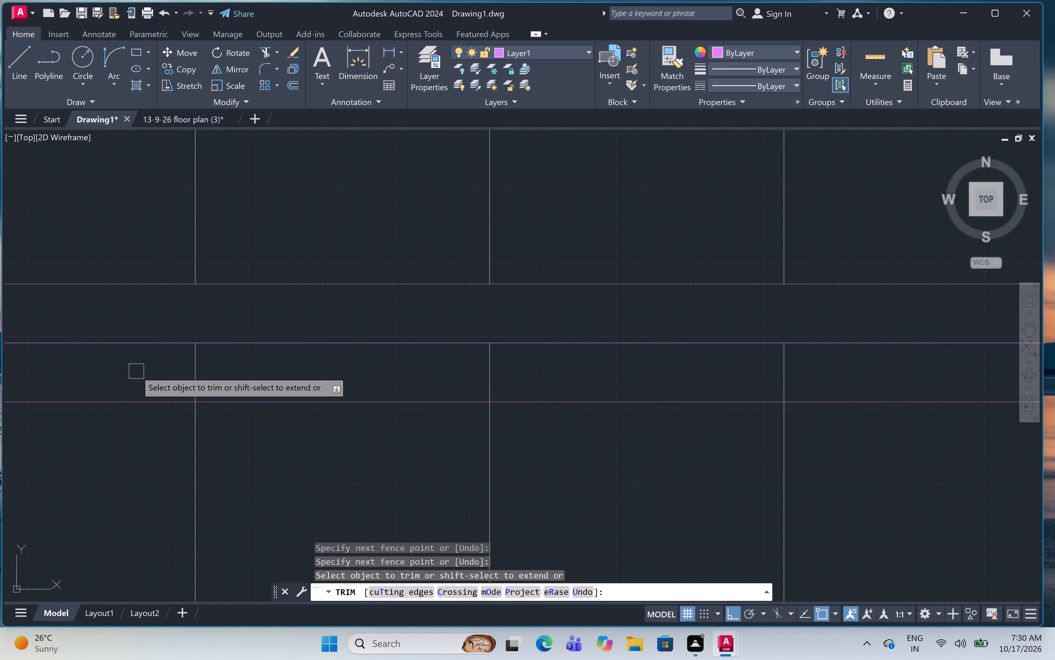
{"action": "left_click", "coordinate": [136, 371]}
{"action": "left_click", "coordinate": [926, 379]}
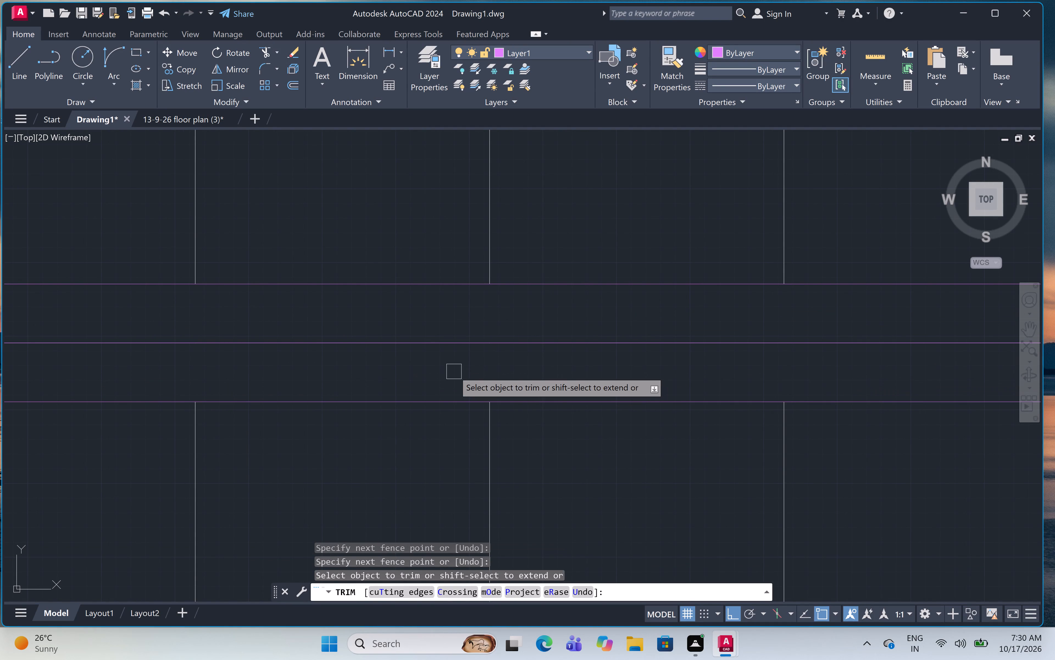
{"action": "middle_click_drag", "start_coordinate": [521, 367], "coordinate": [0, 373]}
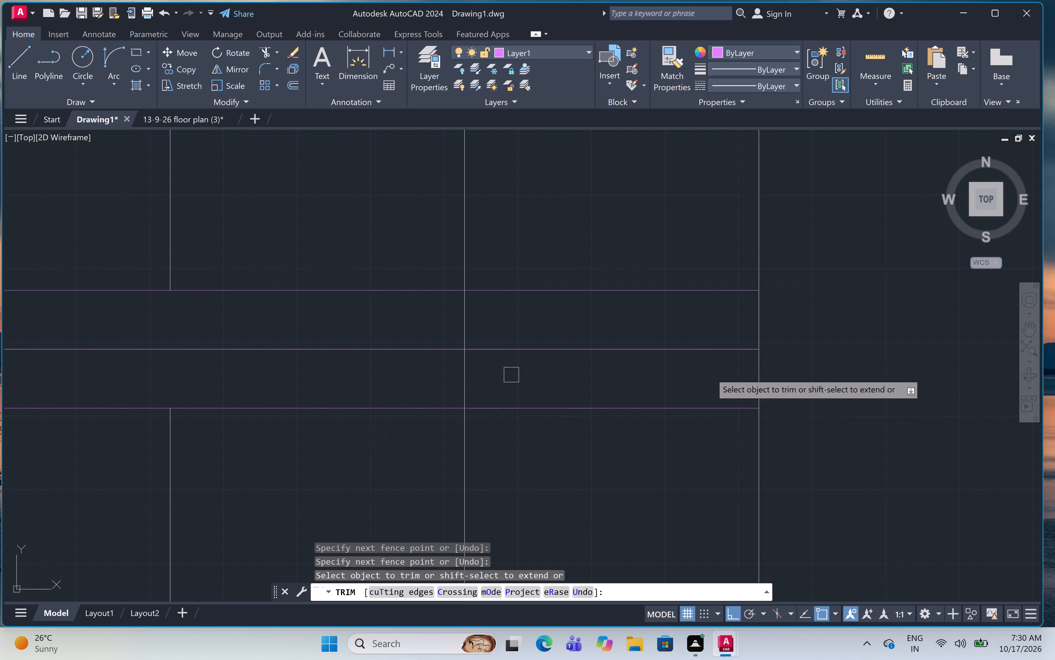
{"action": "left_click", "coordinate": [448, 320]}
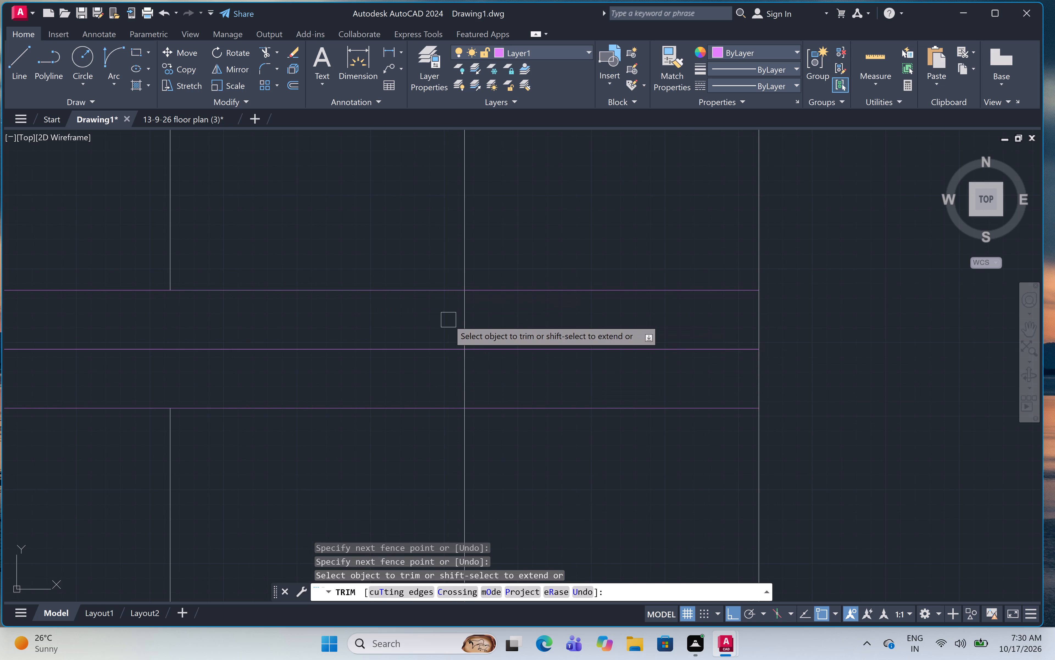
{"action": "left_click", "coordinate": [481, 323]}
{"action": "left_click", "coordinate": [426, 385]}
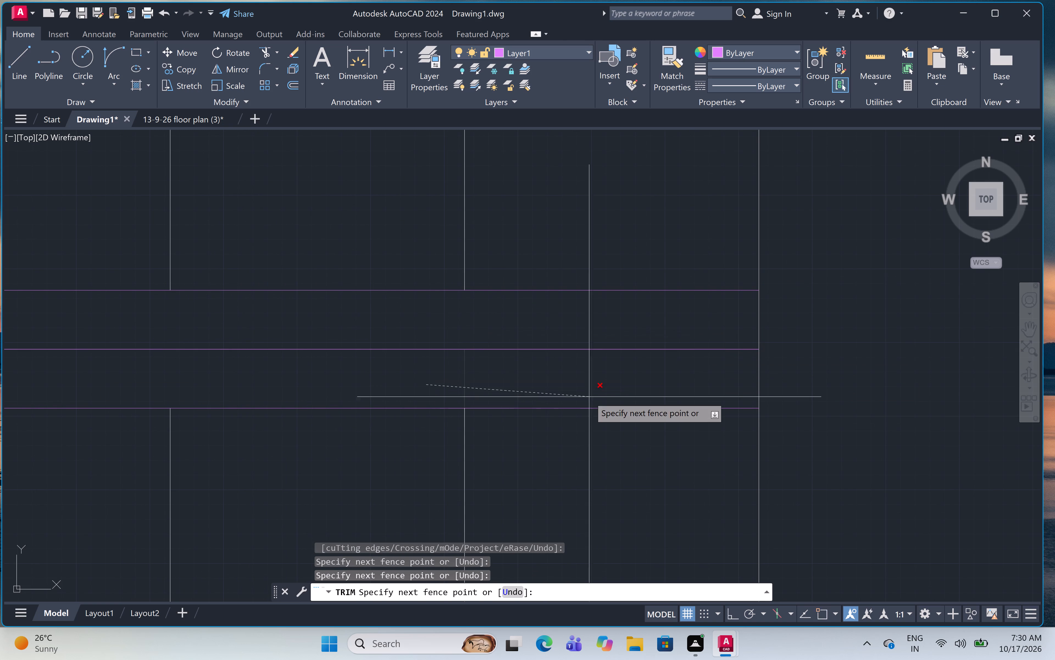
{"action": "left_click", "coordinate": [590, 397]}
{"action": "key", "text": "Escape"}
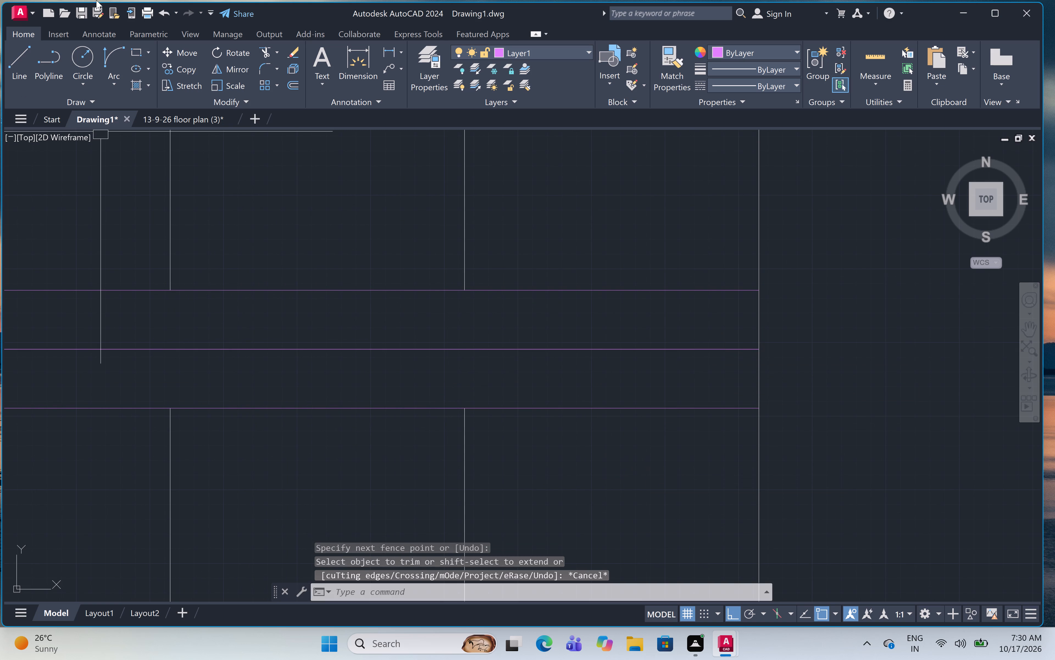
Draw a start-end-direction arc 4" across, bulging east, joining the divider's two outer lines at the easternmost tread.
{"action": "left_click", "coordinate": [117, 59]}
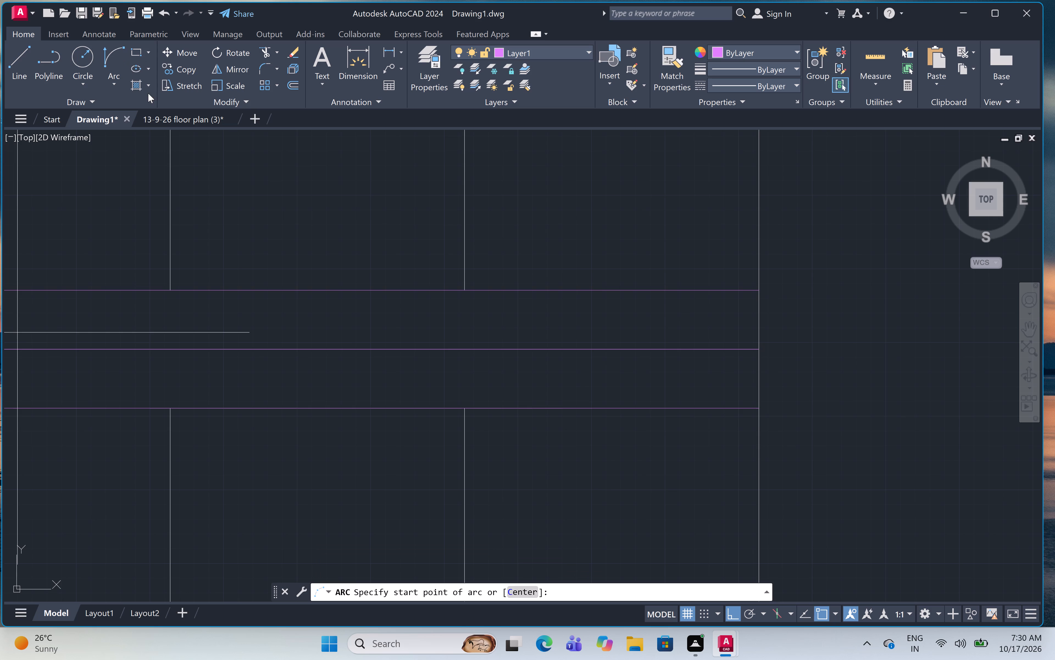
{"action": "left_click", "coordinate": [763, 291]}
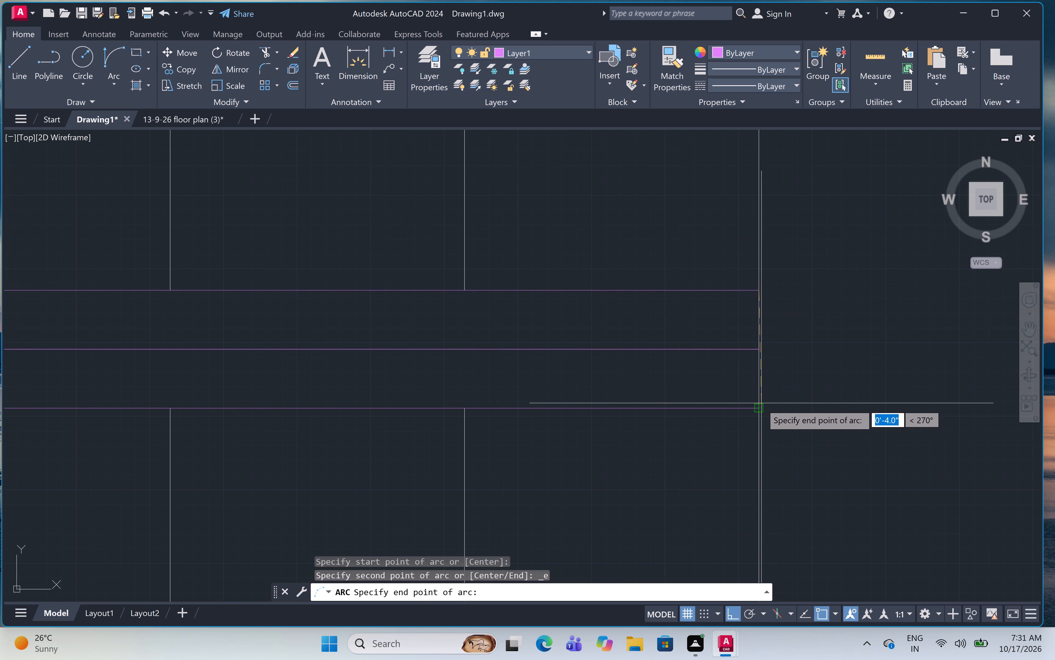
{"action": "left_click", "coordinate": [760, 406]}
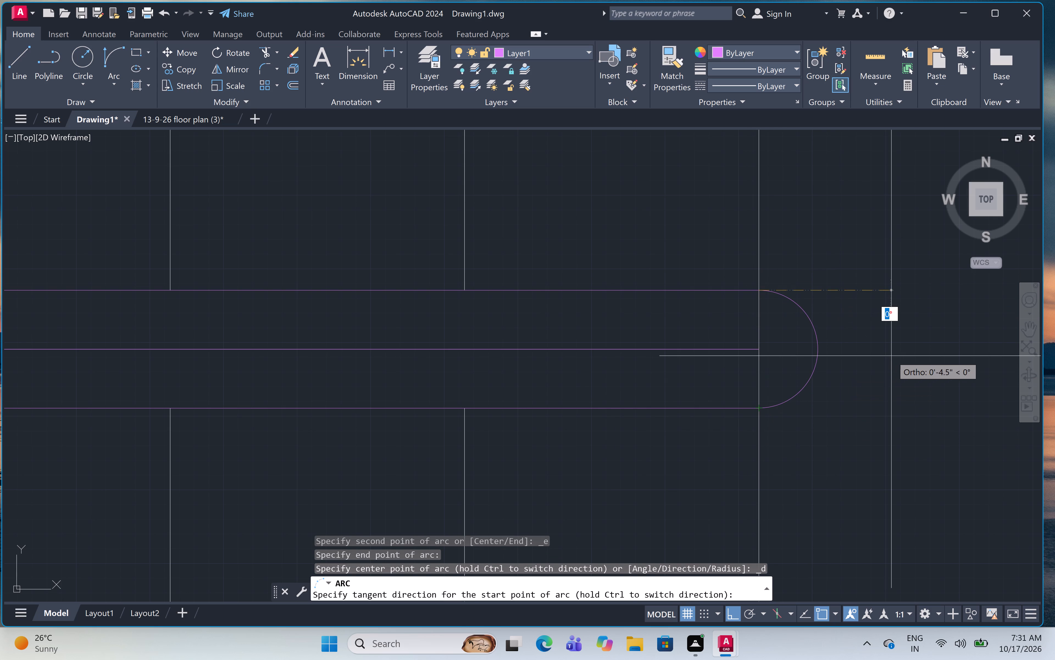
{"action": "left_click", "coordinate": [893, 354]}
Draw a start-end-direction arc, bulging west, joining the divider's two outer lines at the westernmost tread.
{"action": "scroll", "coordinate": [895, 352], "scroll_direction": "down", "scroll_amount": 4}
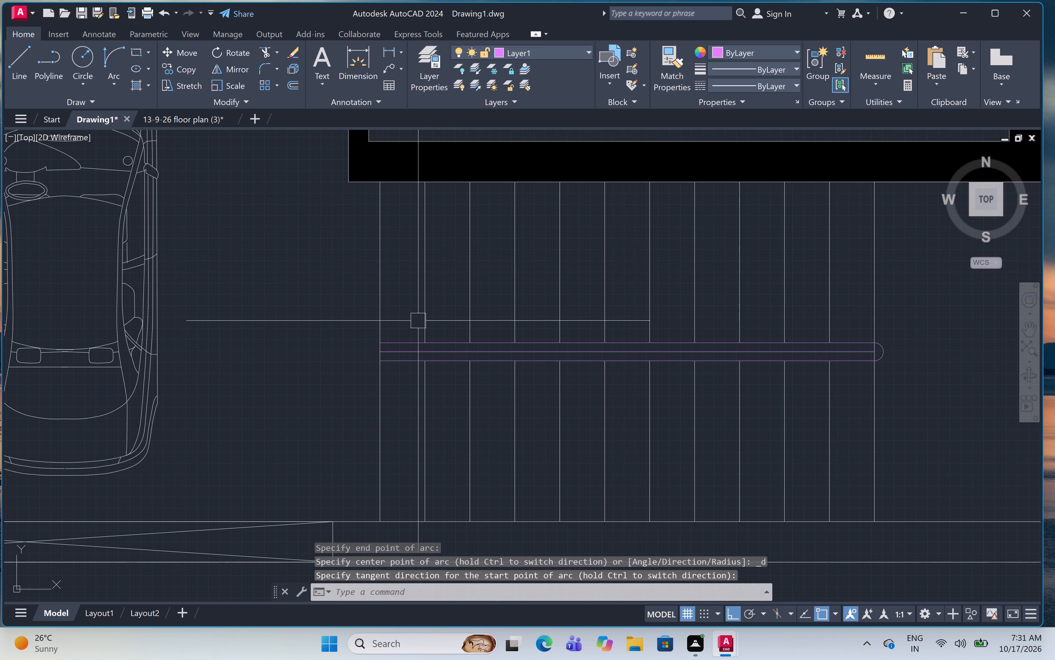
{"action": "scroll", "coordinate": [388, 342], "scroll_direction": "up", "scroll_amount": 3}
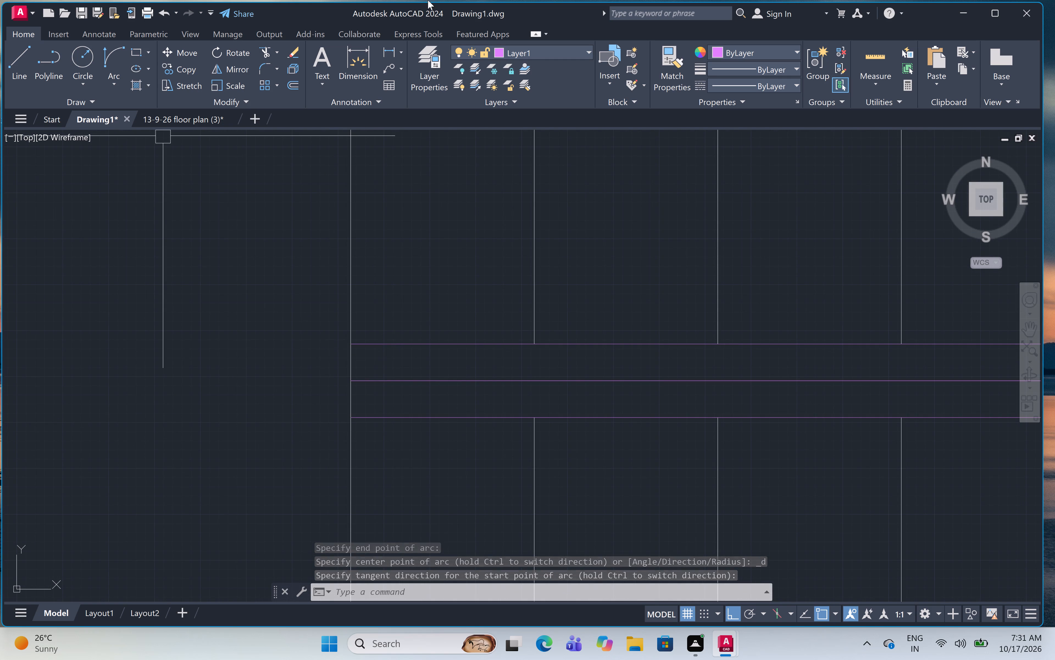
{"action": "left_click", "coordinate": [120, 61]}
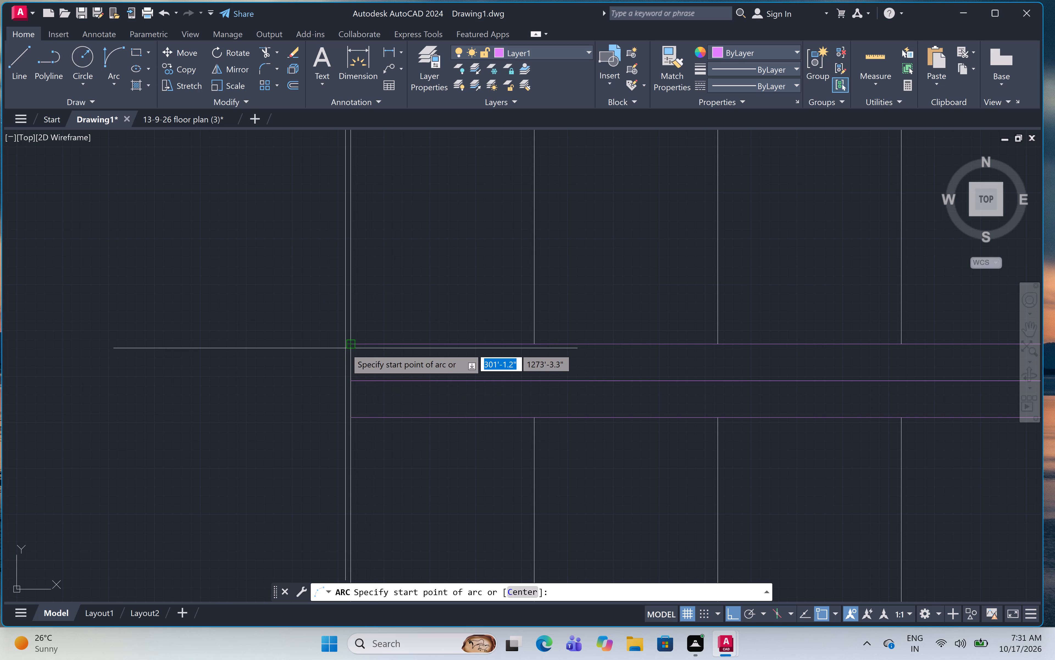
{"action": "left_click", "coordinate": [350, 342]}
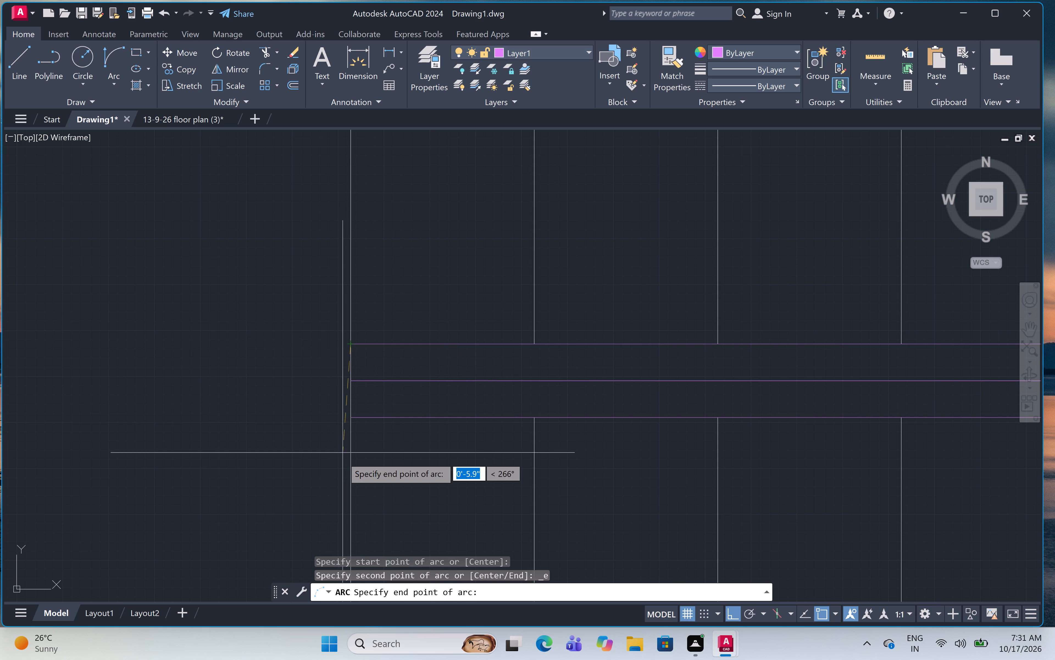
{"action": "left_click", "coordinate": [348, 414]}
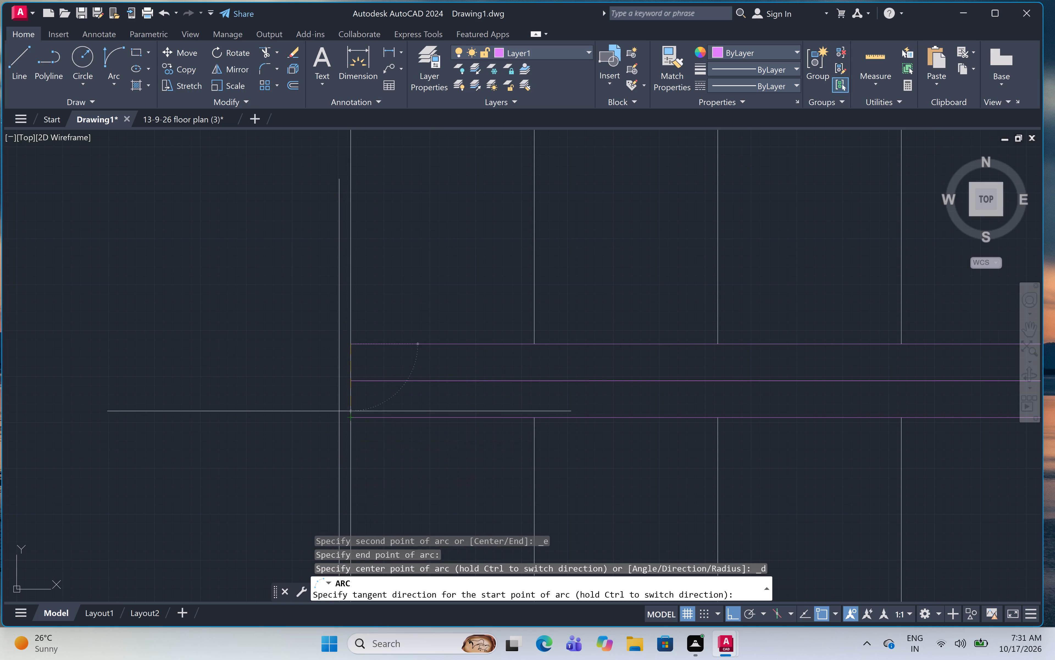
{"action": "left_click", "coordinate": [77, 369]}
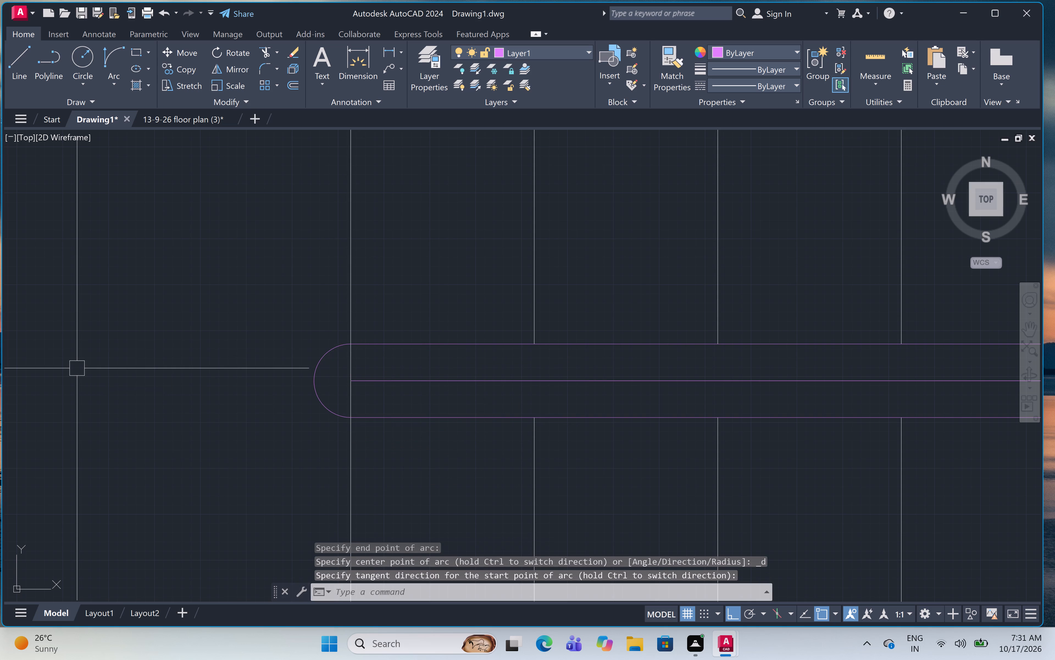
{"action": "key", "text": "Escape"}
Trim the westernmost stair tread between the divider's outer lines, on both sides of the centre line.
{"action": "type", "text": "TR"}
{"action": "key", "text": "space"}
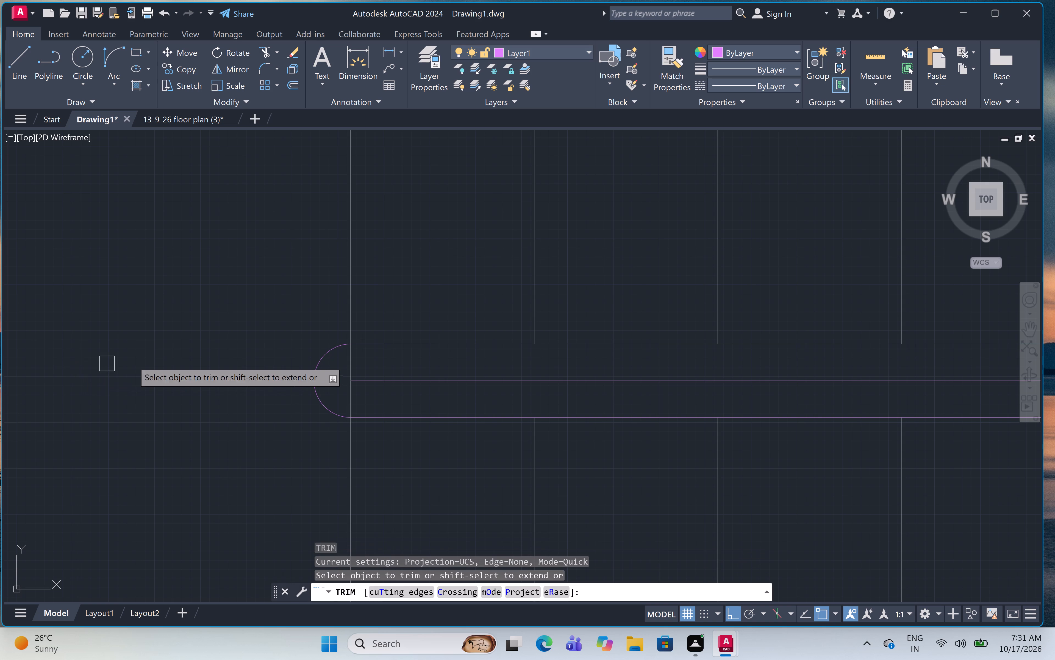
{"action": "left_click", "coordinate": [346, 353]}
{"action": "key", "text": "ctrl+z"}
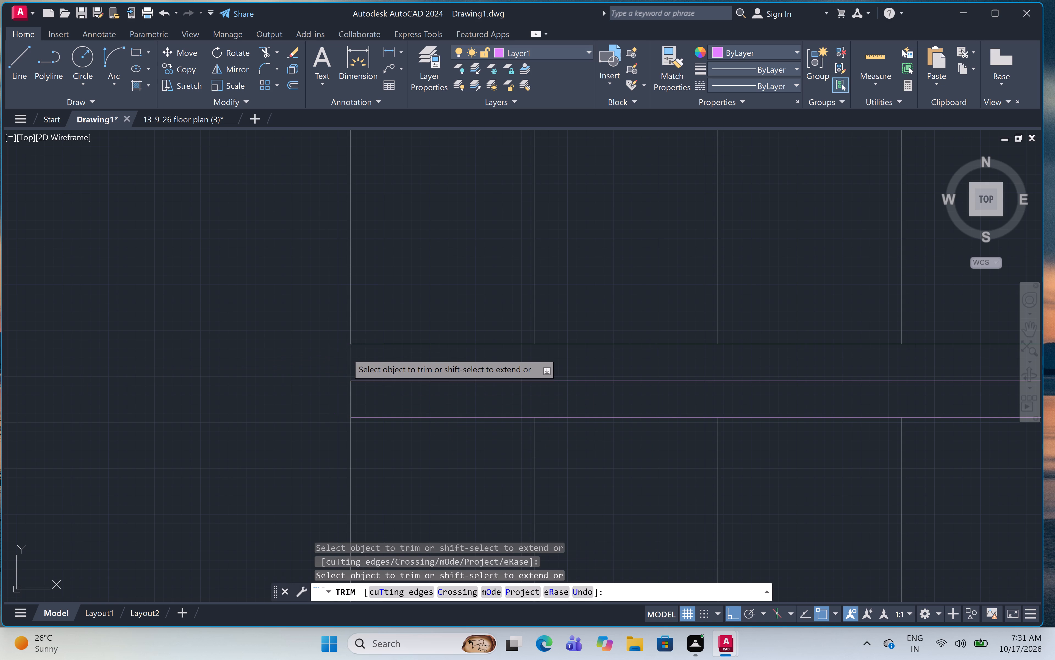
{"action": "left_click", "coordinate": [346, 364]}
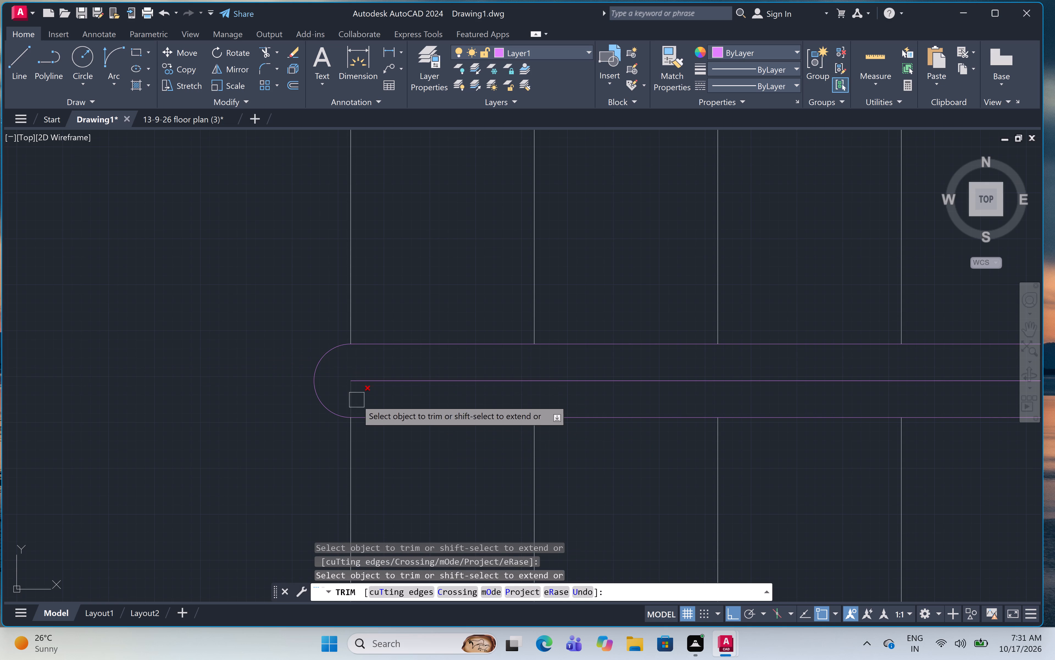
{"action": "left_click", "coordinate": [357, 400]}
Trim the easternmost stair tread between the divider's outer lines, on both sides of the centre line.
{"action": "scroll", "coordinate": [259, 329], "scroll_direction": "down", "scroll_amount": 4}
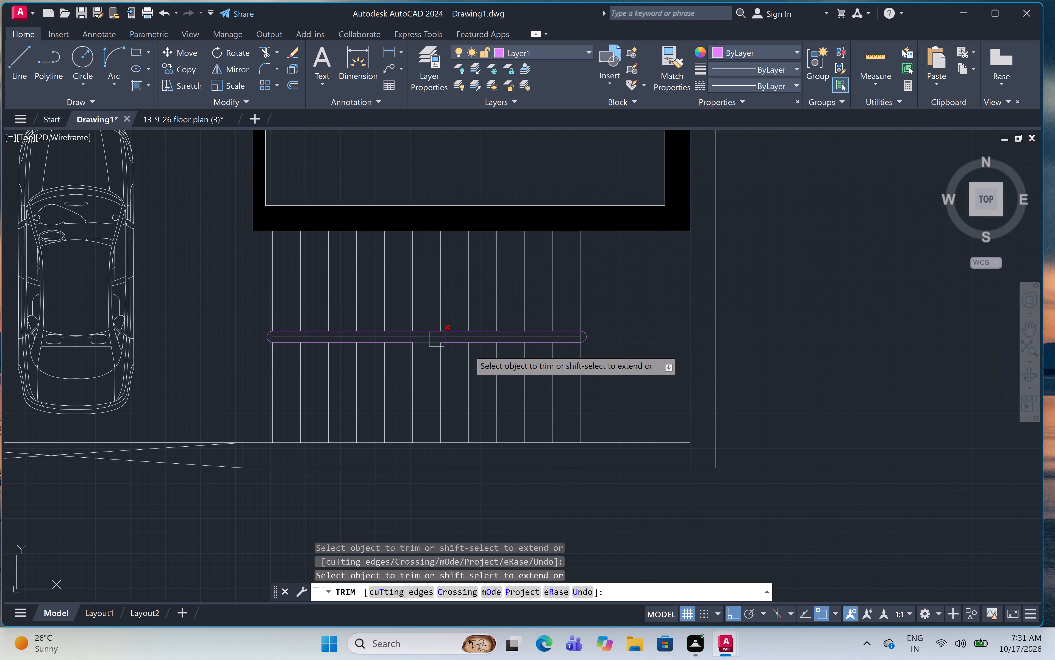
{"action": "scroll", "coordinate": [590, 329], "scroll_direction": "up", "scroll_amount": 4}
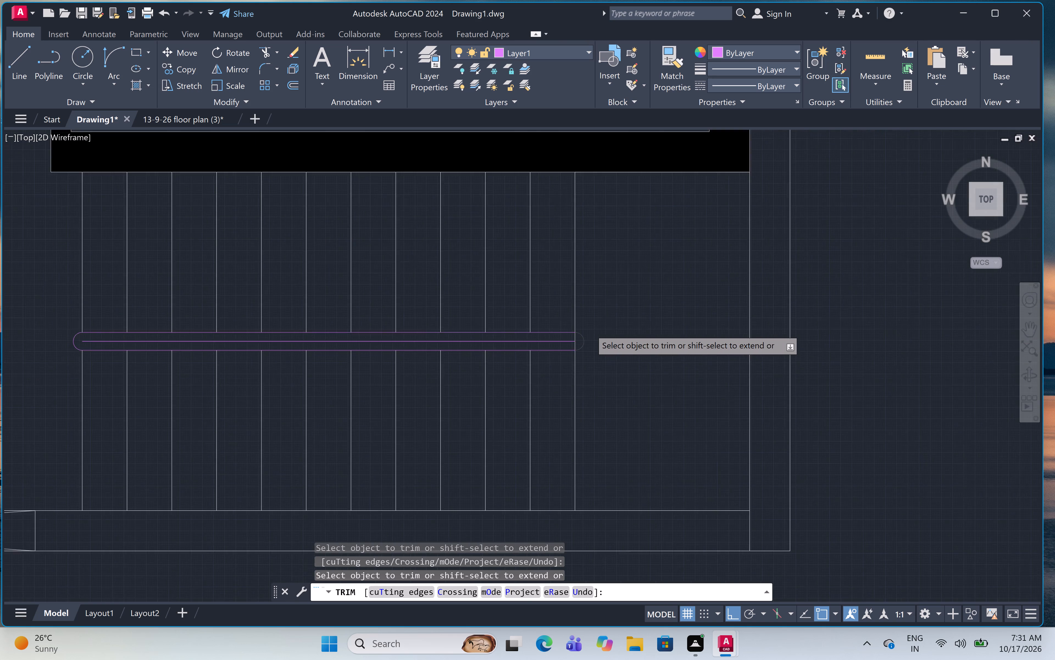
{"action": "scroll", "coordinate": [537, 397], "scroll_direction": "up", "scroll_amount": 1}
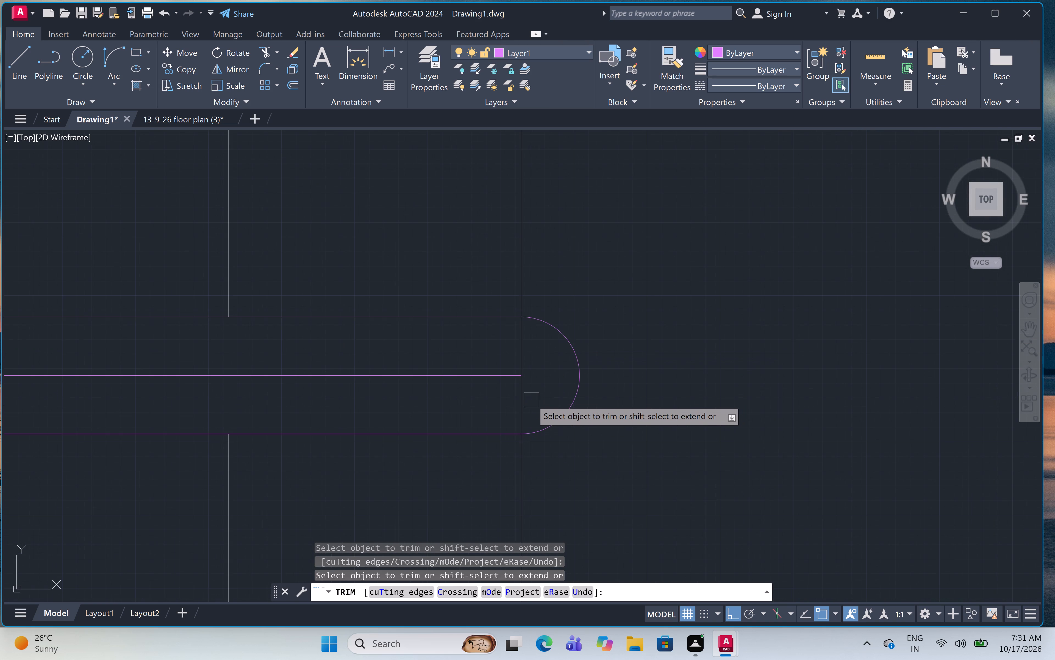
{"action": "left_click", "coordinate": [522, 397]}
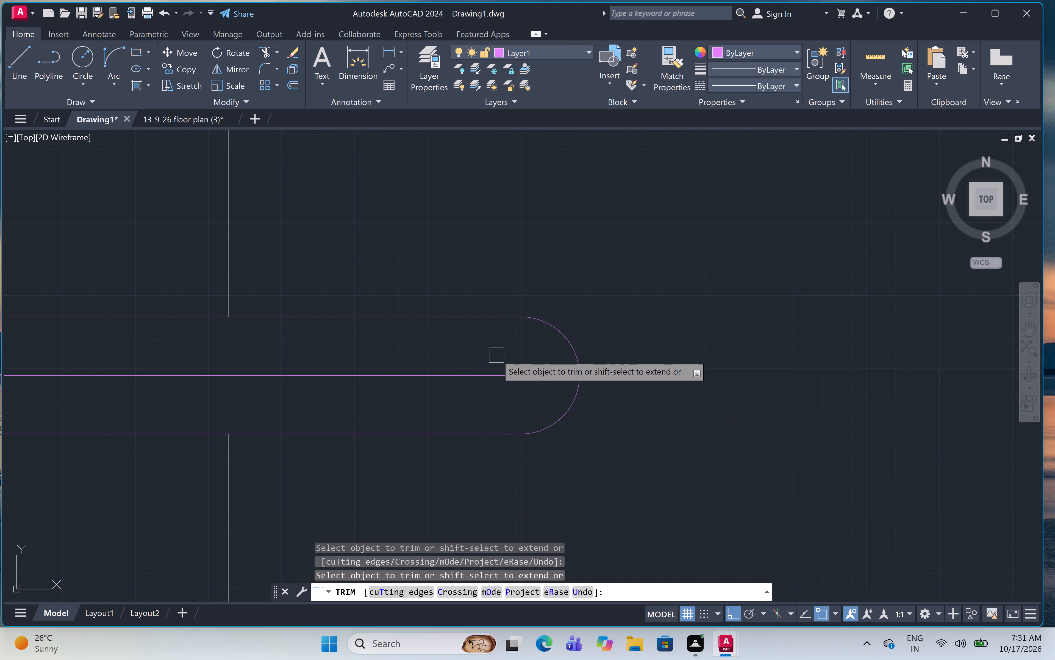
{"action": "left_click", "coordinate": [525, 345]}
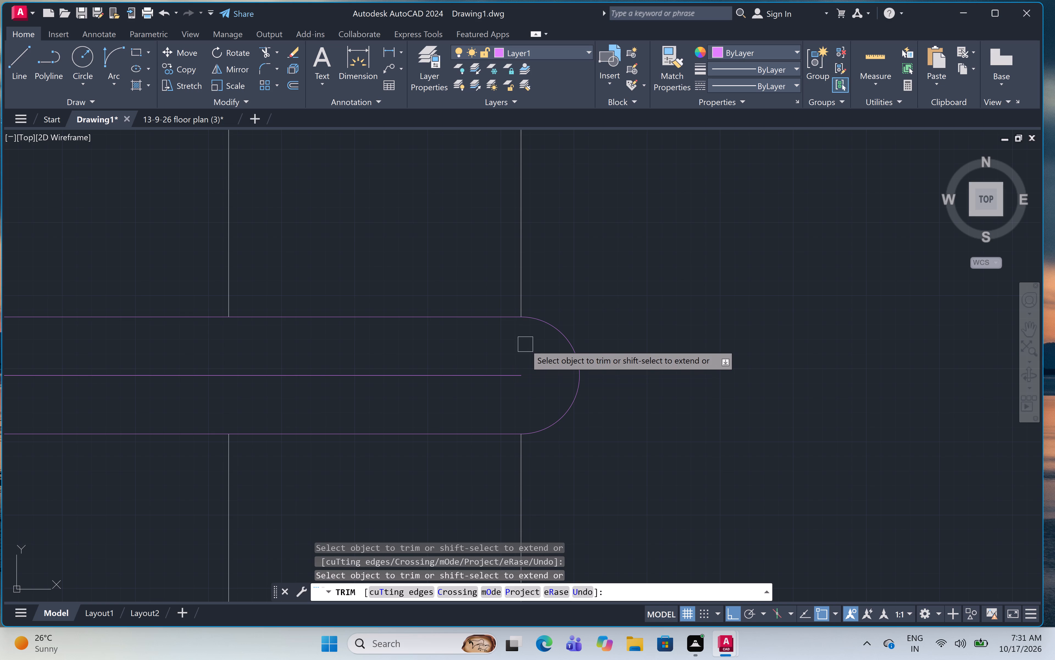
{"action": "key", "text": "Escape"}
Extend the divider's centre line east and west to meet the arcs at its two ends.
{"action": "type", "text": "EX"}
{"action": "key", "text": "space"}
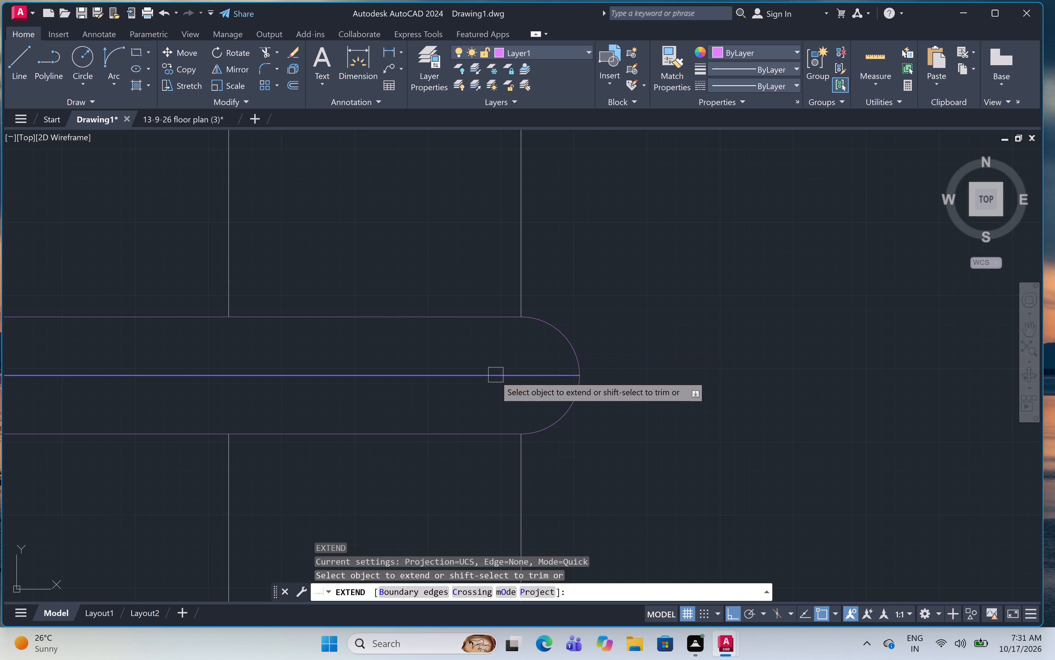
{"action": "left_click", "coordinate": [496, 376]}
{"action": "scroll", "coordinate": [575, 323], "scroll_direction": "down", "scroll_amount": 6}
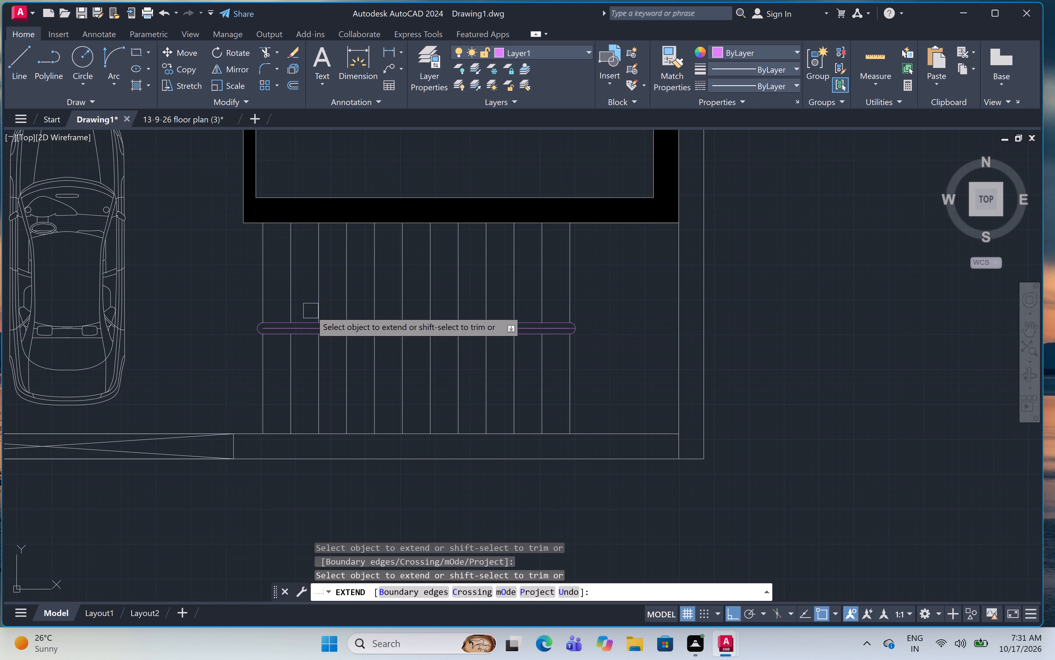
{"action": "scroll", "coordinate": [267, 318], "scroll_direction": "up", "scroll_amount": 4}
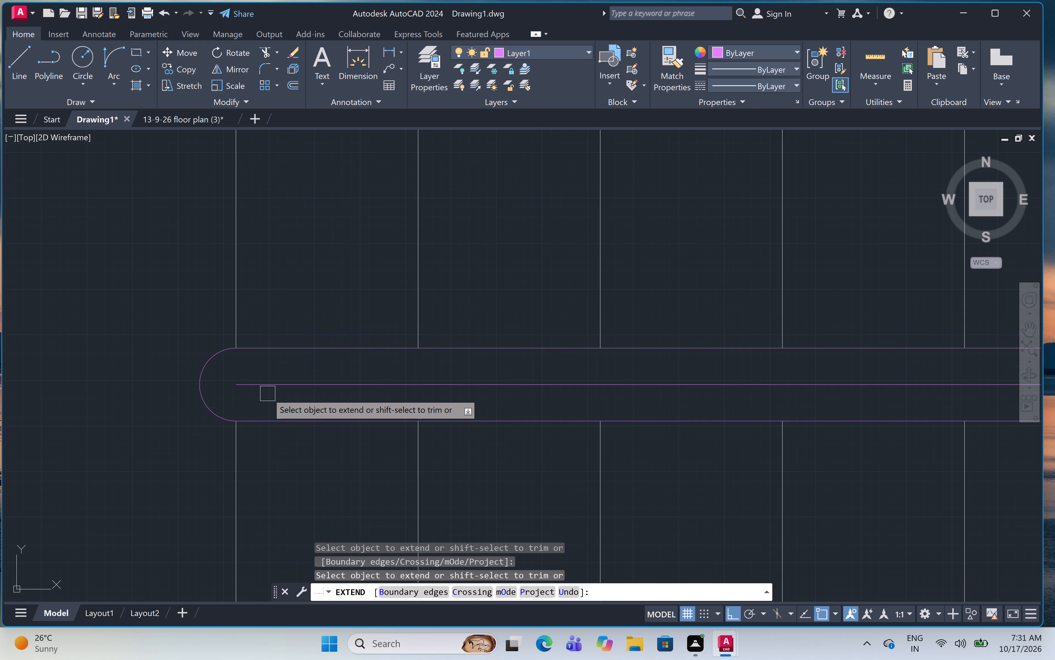
{"action": "left_click", "coordinate": [269, 389]}
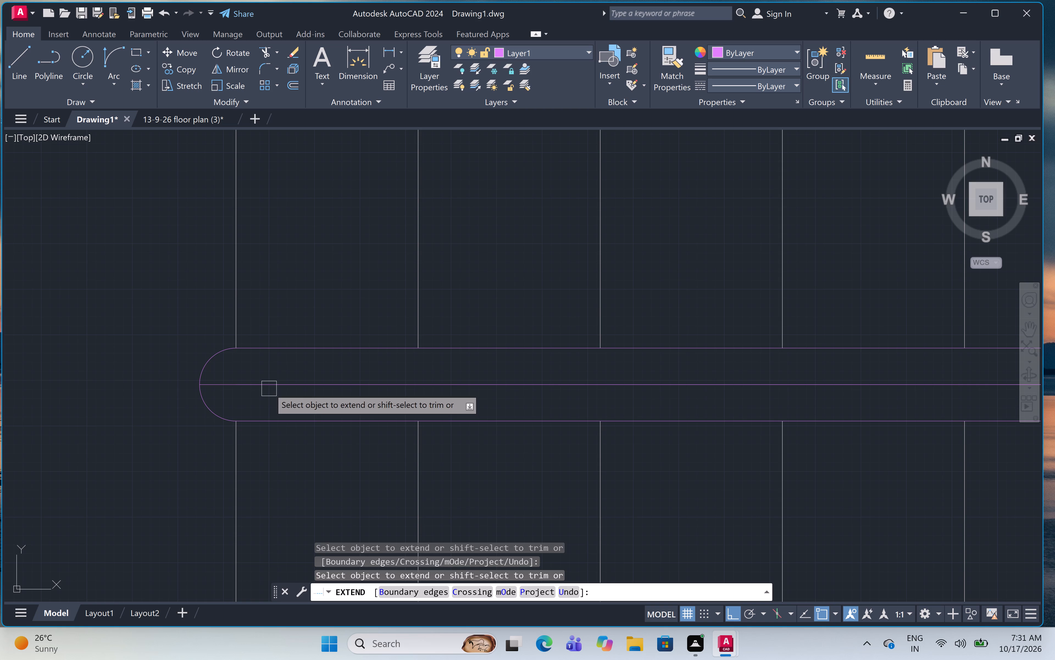
{"action": "key", "text": "Escape"}
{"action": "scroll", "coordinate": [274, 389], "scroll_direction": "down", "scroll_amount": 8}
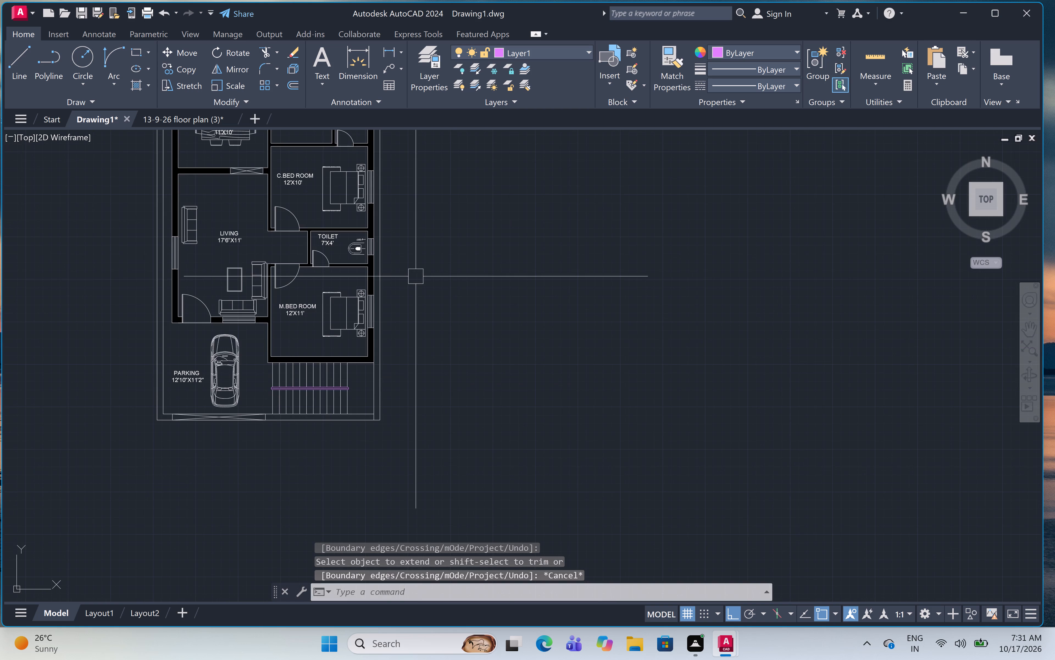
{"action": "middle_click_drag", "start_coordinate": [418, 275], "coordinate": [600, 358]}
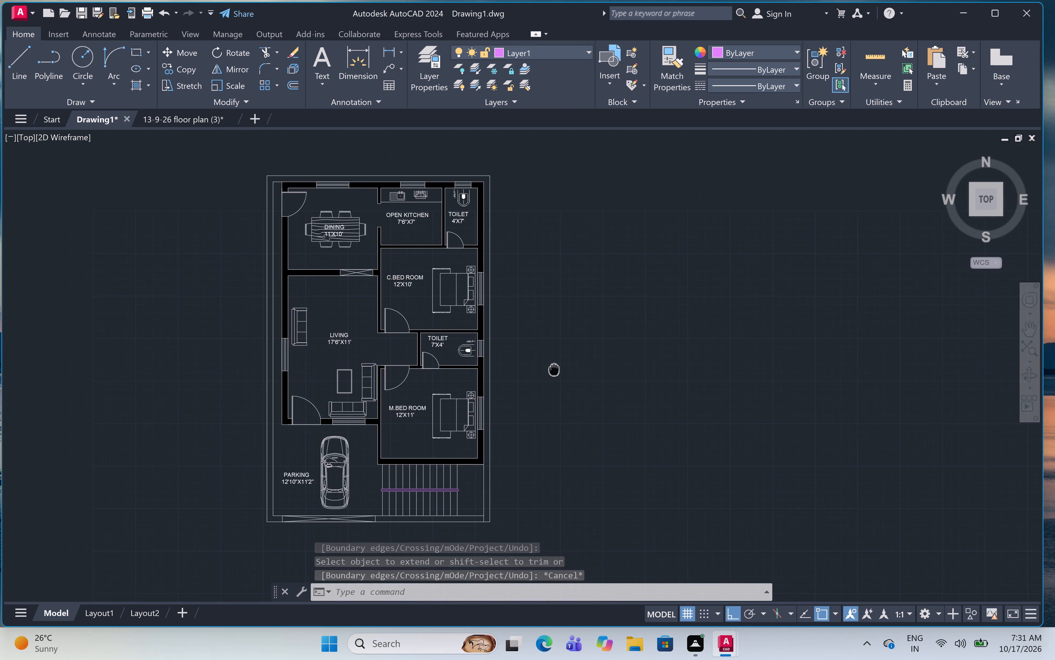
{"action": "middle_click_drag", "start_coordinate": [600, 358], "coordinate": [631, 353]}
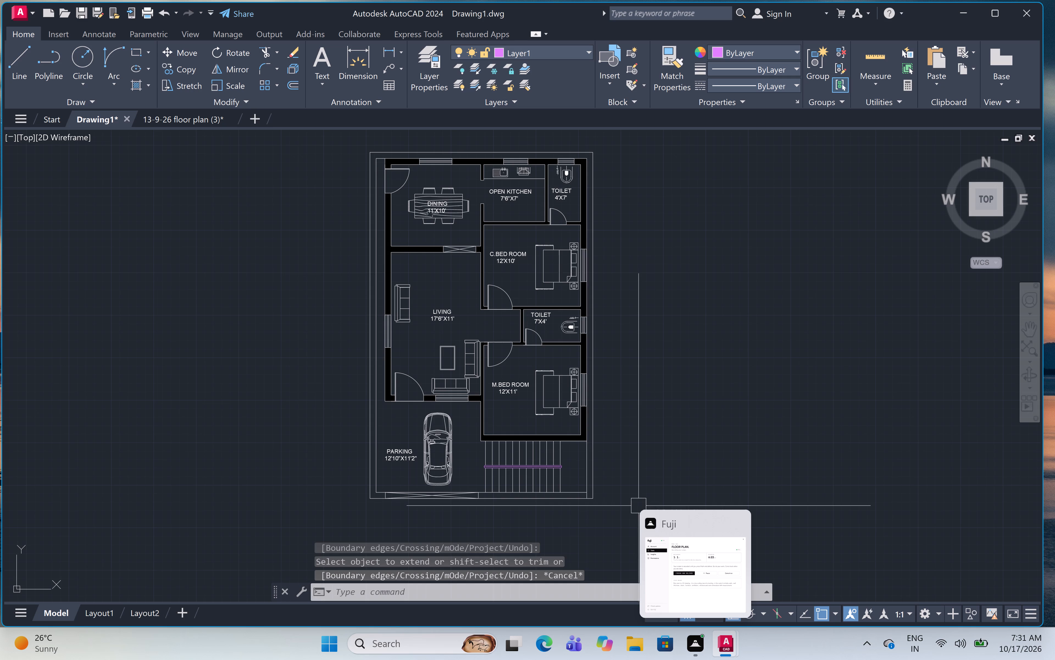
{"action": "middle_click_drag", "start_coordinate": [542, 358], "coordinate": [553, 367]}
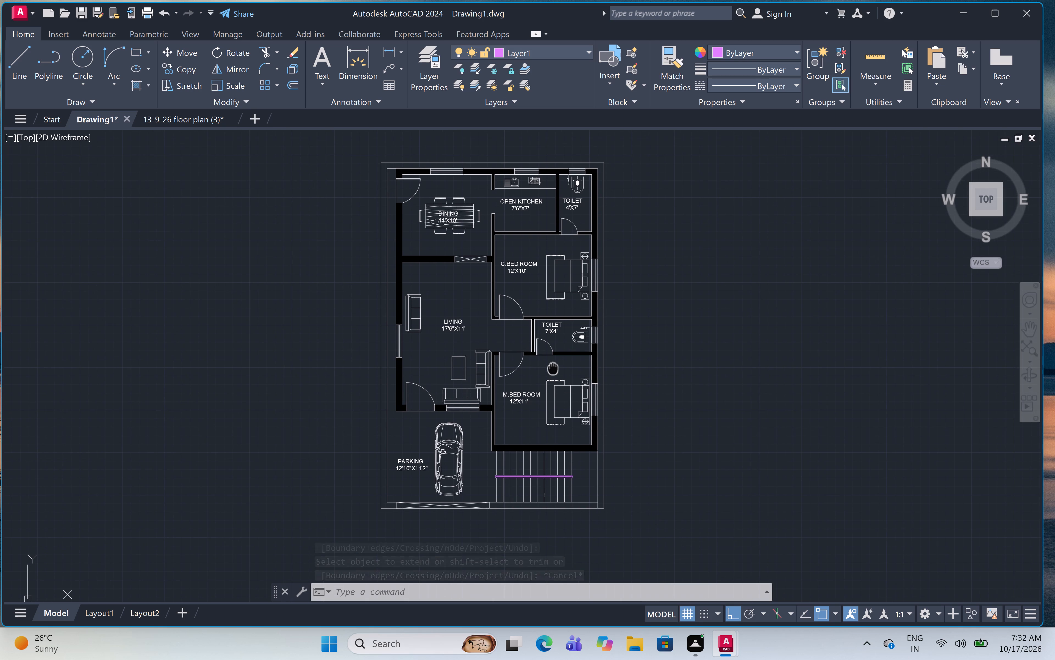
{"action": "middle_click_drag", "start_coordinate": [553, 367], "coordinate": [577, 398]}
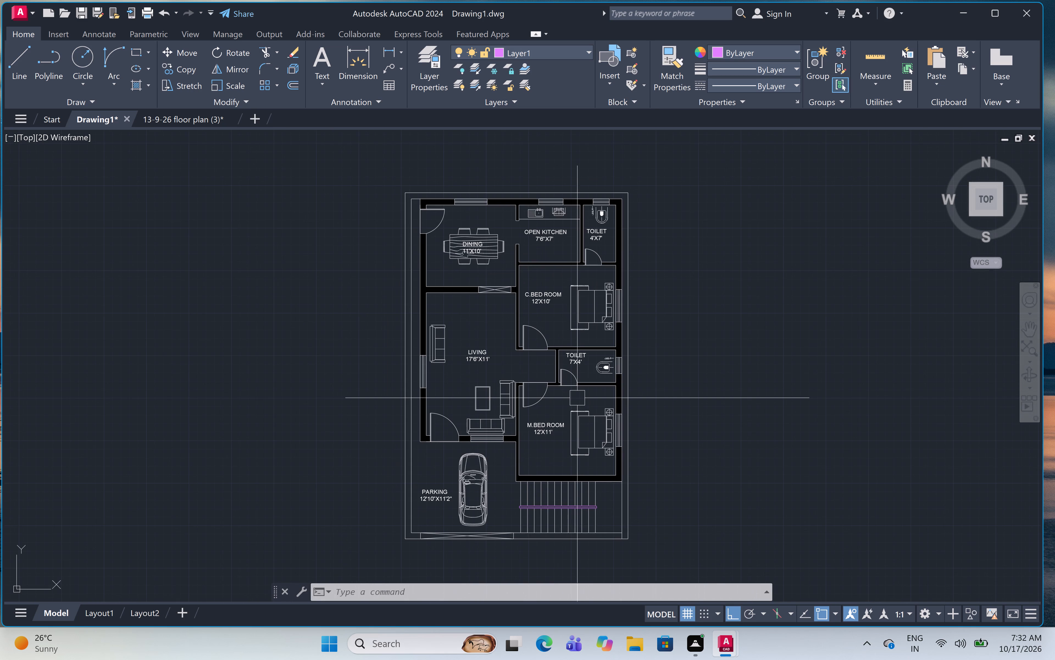
Modify the Standard dimension style's primary units to Engineering format with 0'-0.0" precision.
{"action": "key", "text": "s"}
{"action": "key", "text": "BackSpace"}
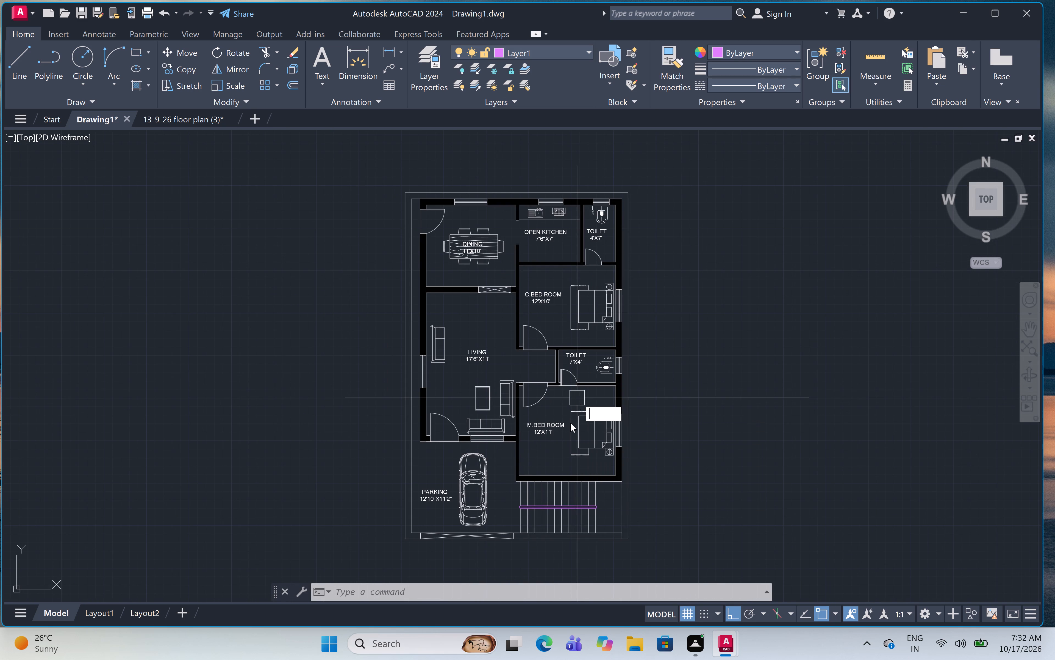
{"action": "key", "text": "d"}
{"action": "key", "text": "i"}
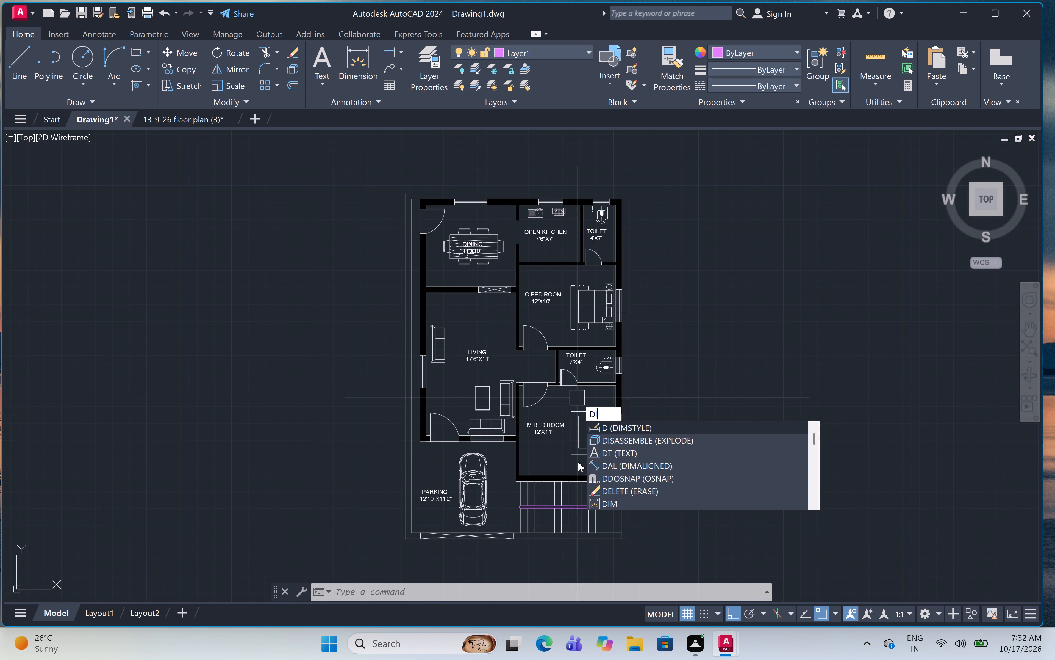
{"action": "key", "text": "m"}
{"action": "key", "text": "s"}
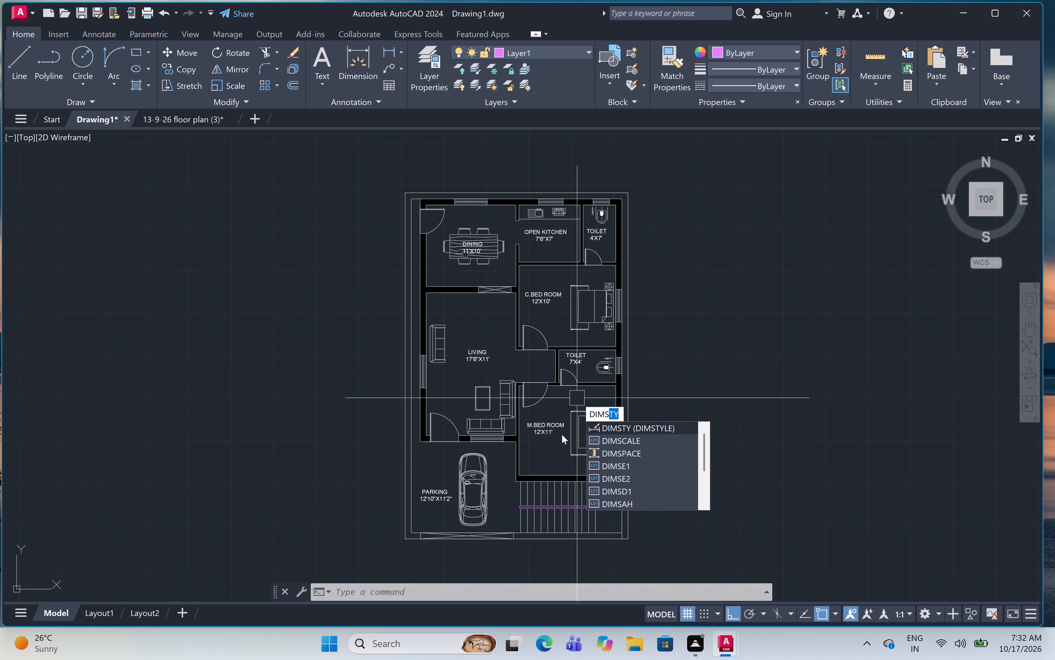
{"action": "key", "text": "space"}
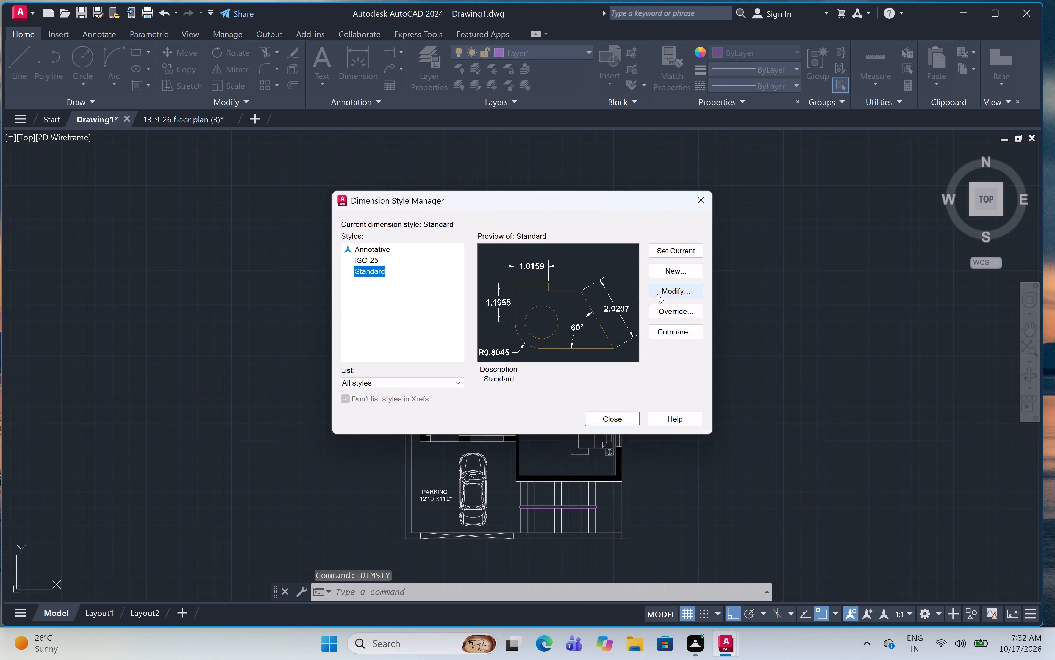
{"action": "left_click", "coordinate": [657, 294]}
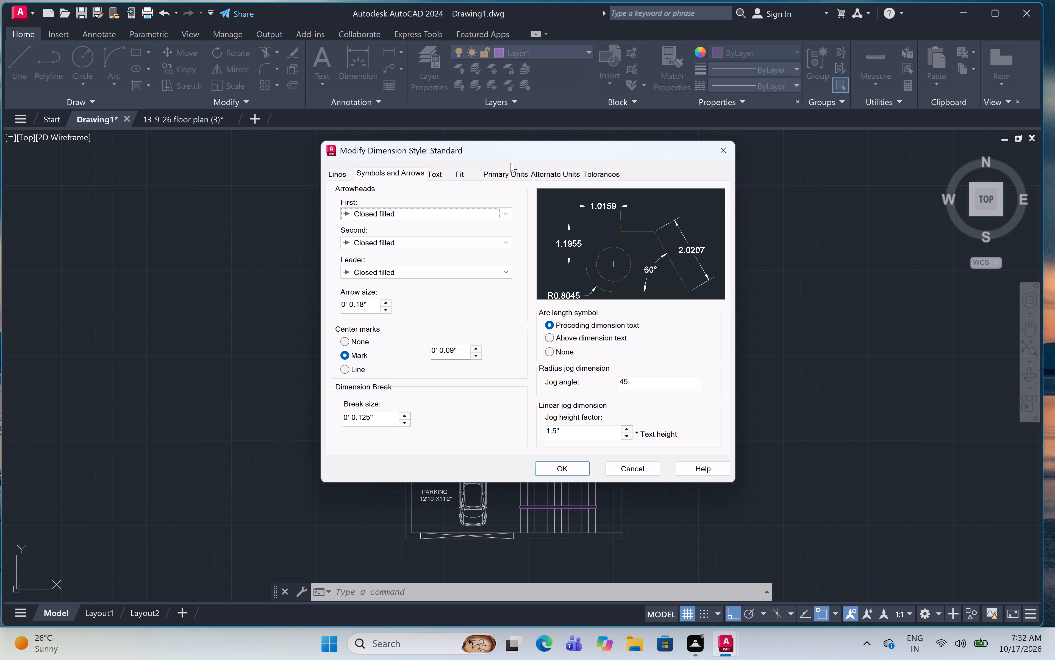
{"action": "left_click", "coordinate": [509, 175]}
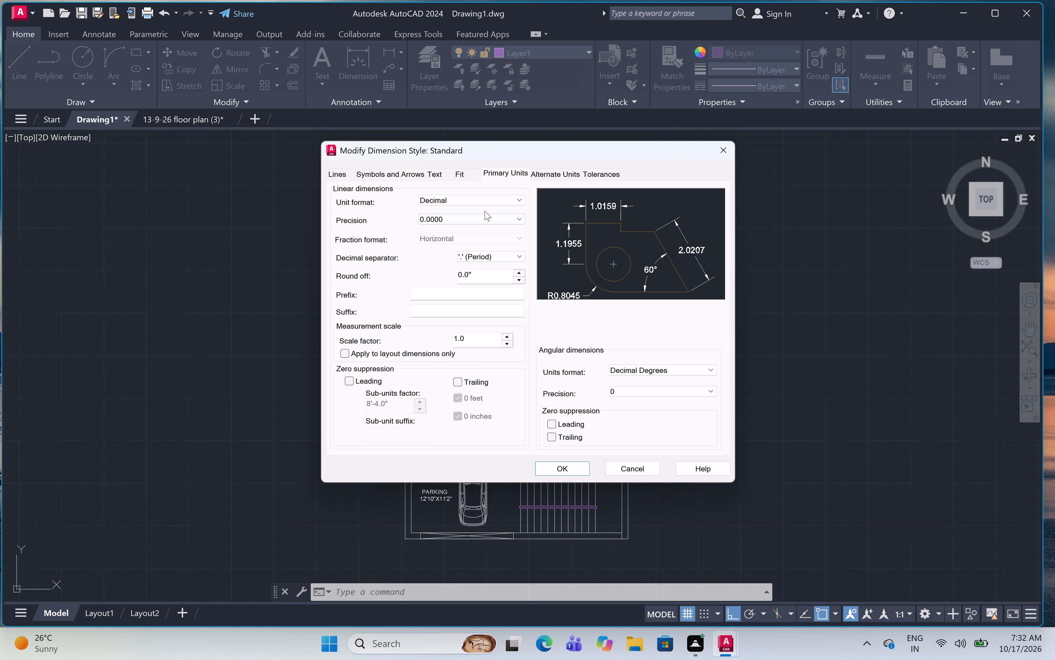
{"action": "left_click", "coordinate": [498, 201]}
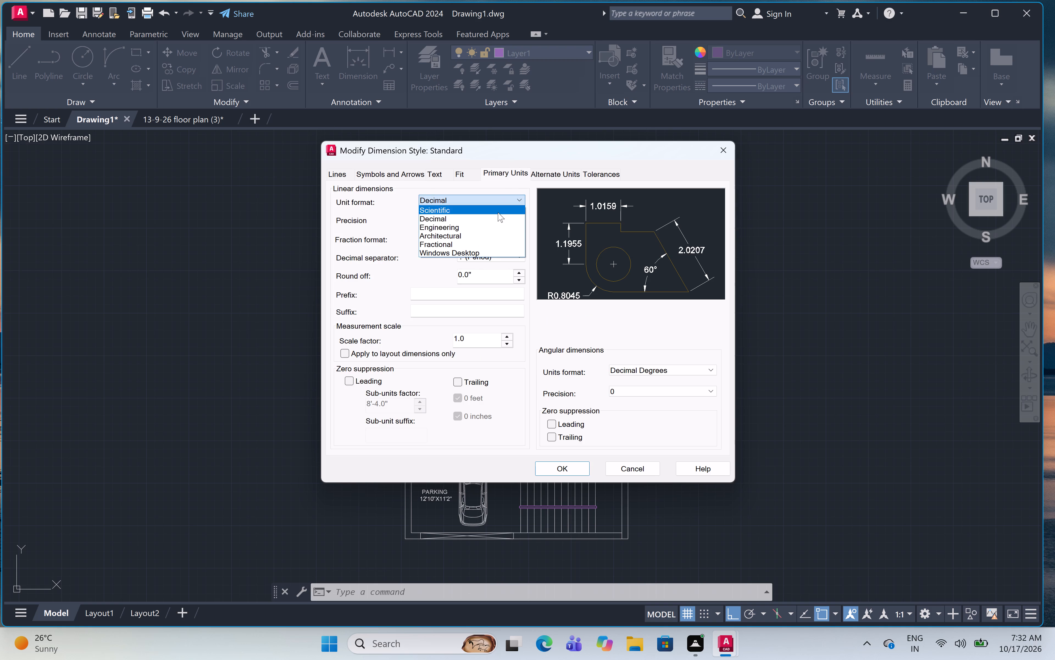
{"action": "left_click", "coordinate": [500, 224]}
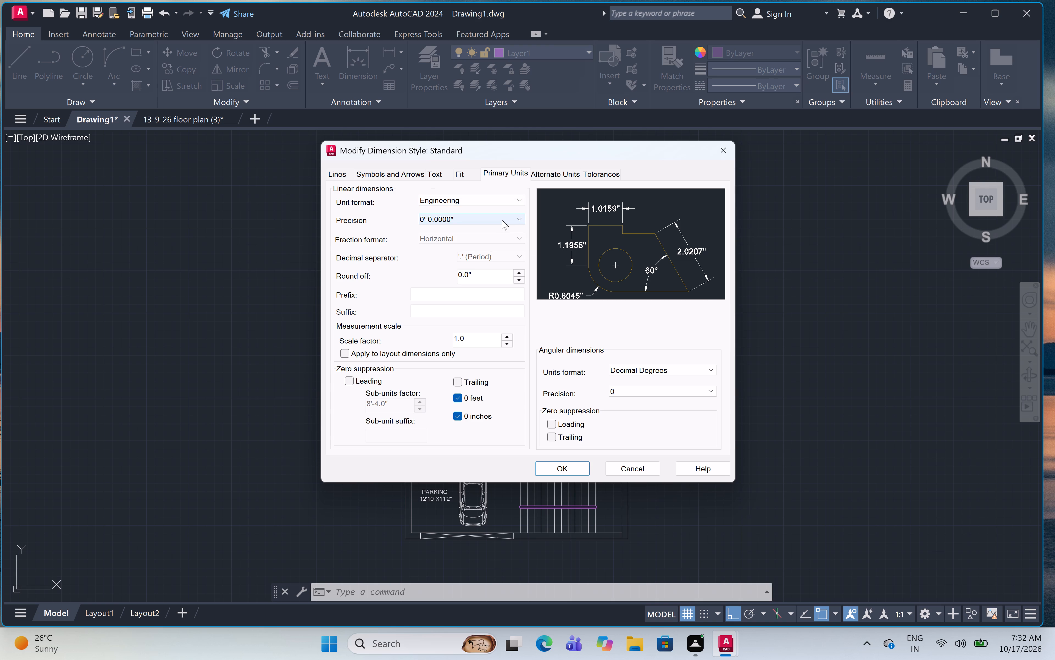
{"action": "left_click", "coordinate": [502, 220]}
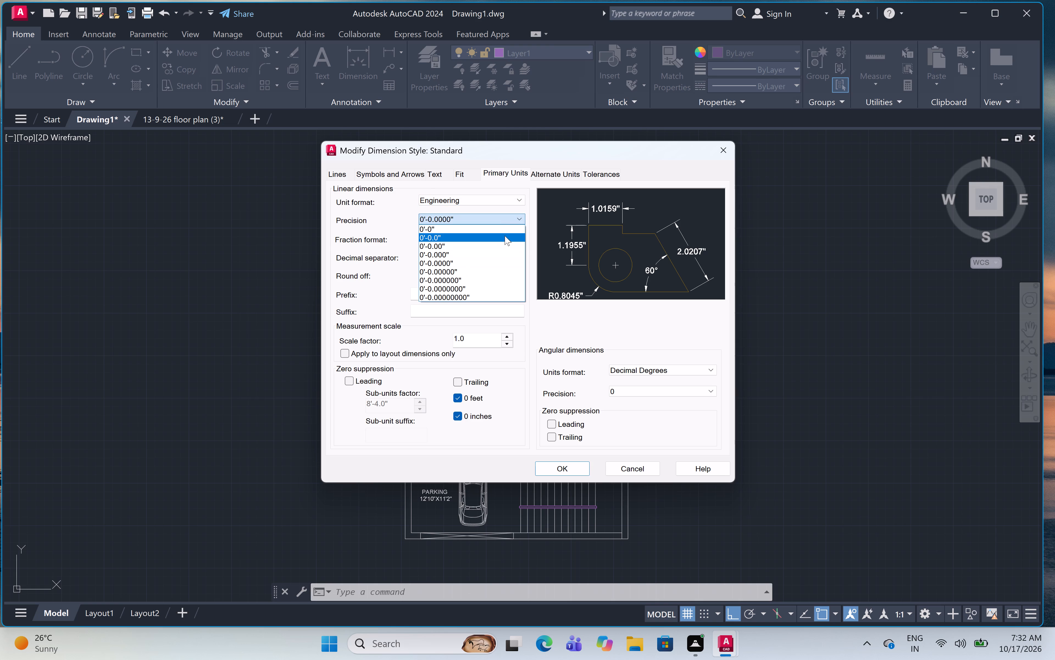
{"action": "left_click", "coordinate": [505, 236]}
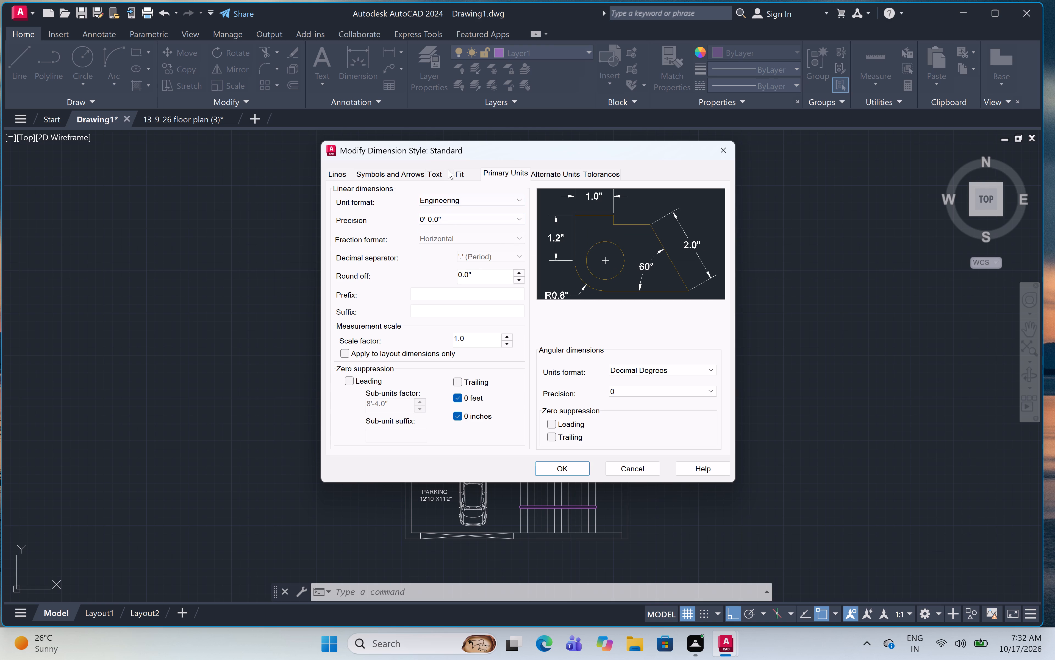
Set the Standard dimension style's text height to 6" and make the style current.
{"action": "left_click", "coordinate": [443, 173]}
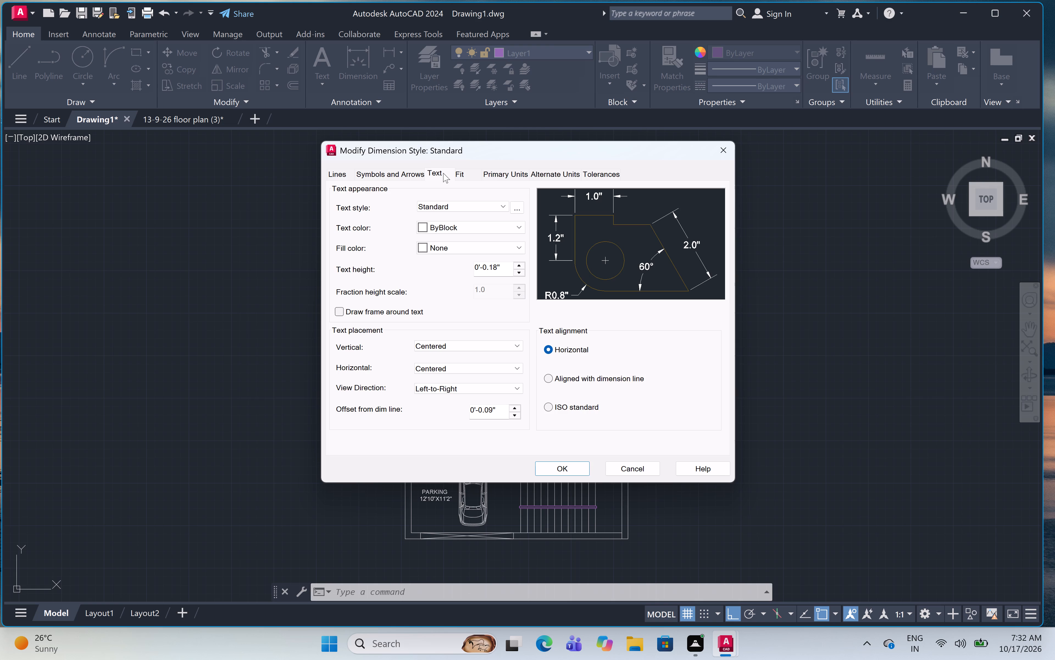
{"action": "left_click", "coordinate": [504, 266]}
{"action": "key", "text": "BackSpace"}
{"action": "key", "text": "BackSpace"}
{"action": "key", "text": "BackSpace"}
{"action": "key", "text": "BackSpace"}
{"action": "key", "text": "BackSpace"}
{"action": "key", "text": "BackSpace"}
{"action": "key", "text": "BackSpace"}
{"action": "key", "text": "BackSpace"}
{"action": "key", "text": "BackSpace"}
{"action": "key", "text": "BackSpace"}
{"action": "key", "text": "BackSpace"}
{"action": "key", "text": "BackSpace"}
{"action": "key", "text": "BackSpace"}
{"action": "key", "text": "BackSpace"}
{"action": "key", "text": "BackSpace"}
{"action": "key", "text": "BackSpace"}
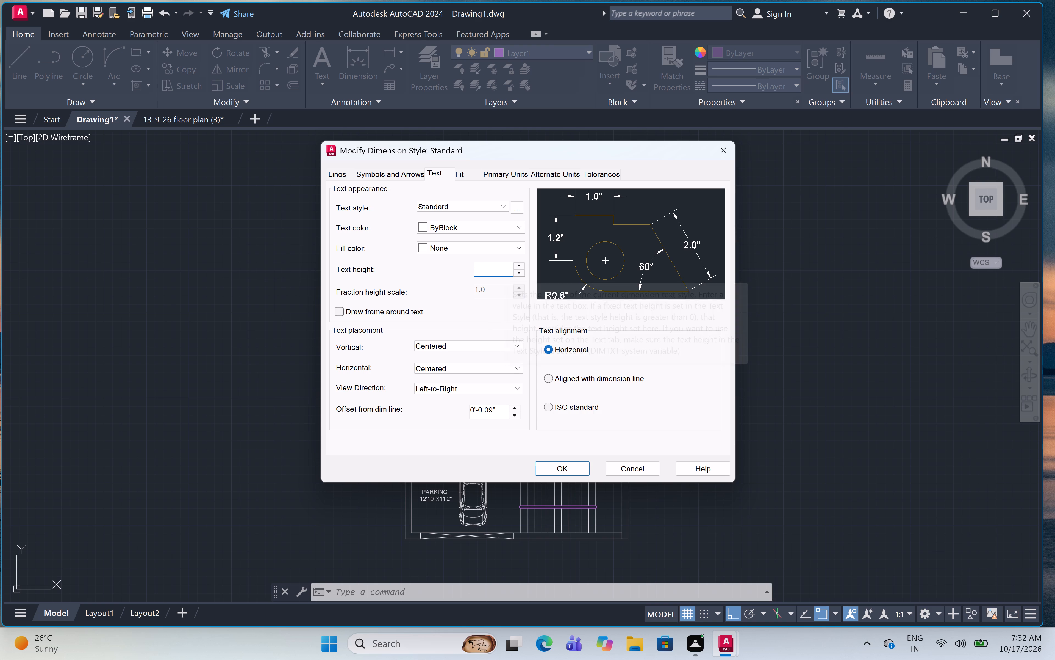
{"action": "key", "text": "6"}
{"action": "key", "text": "shift+quotedbl"}
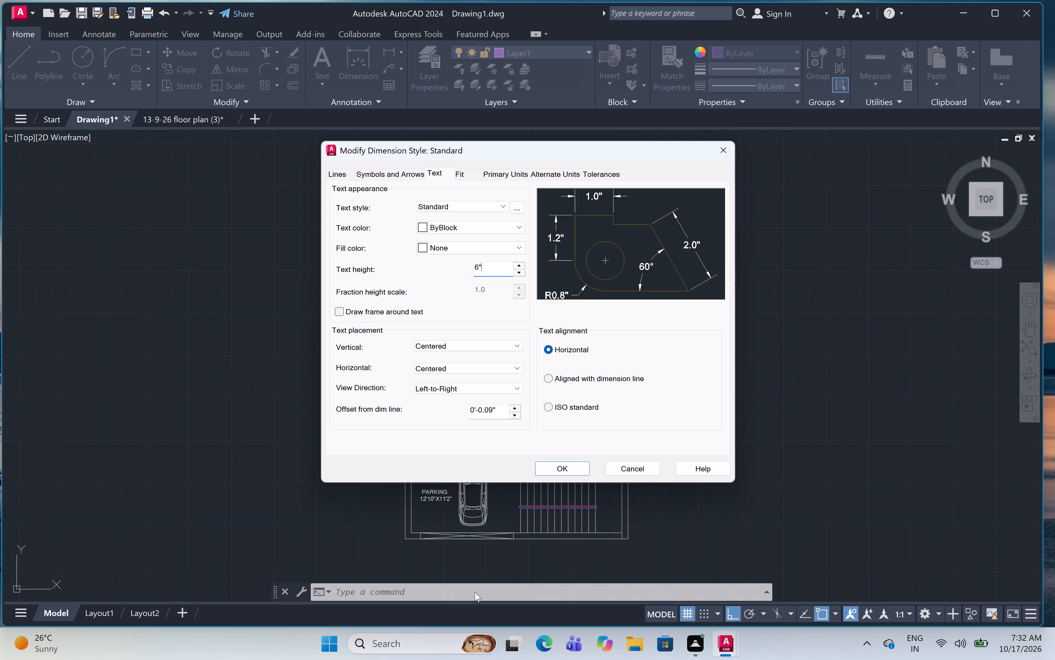
{"action": "left_click", "coordinate": [572, 474]}
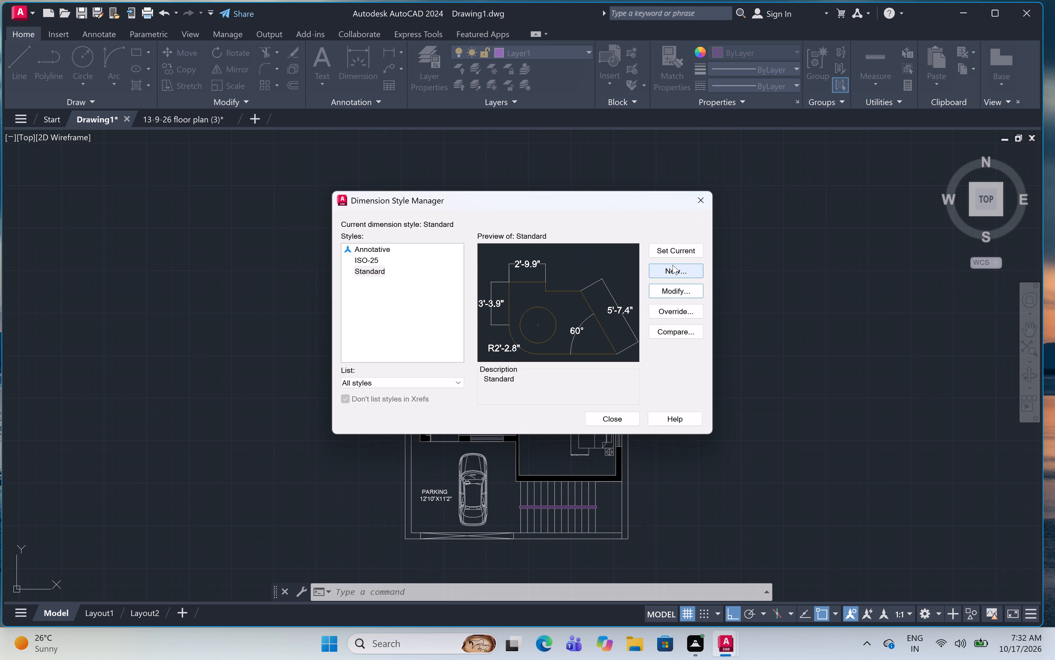
{"action": "left_click", "coordinate": [682, 245]}
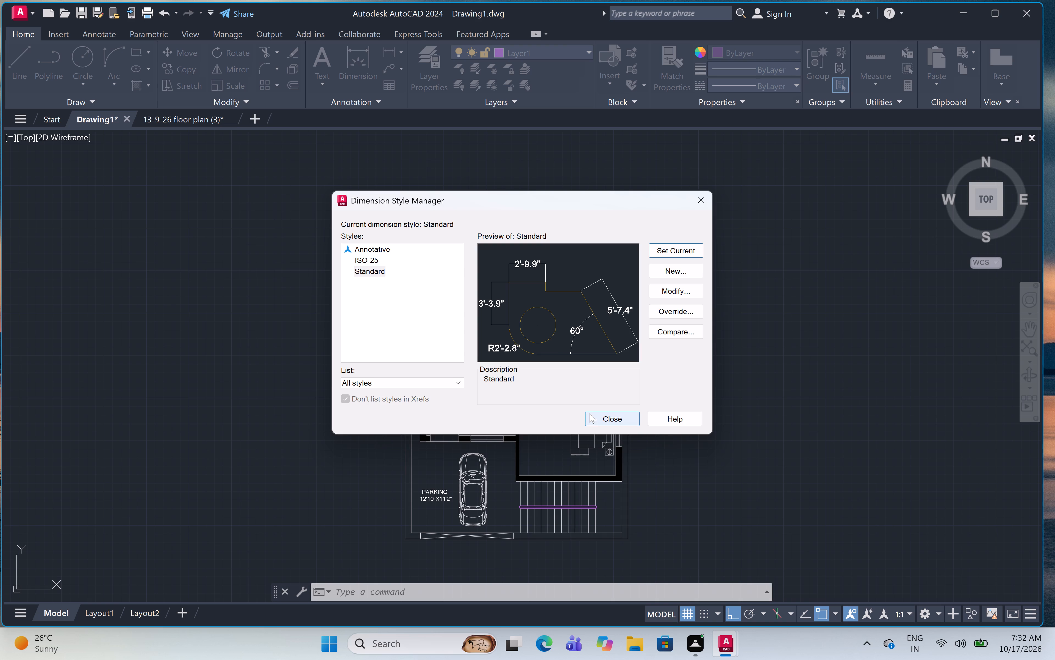
{"action": "left_click", "coordinate": [590, 414]}
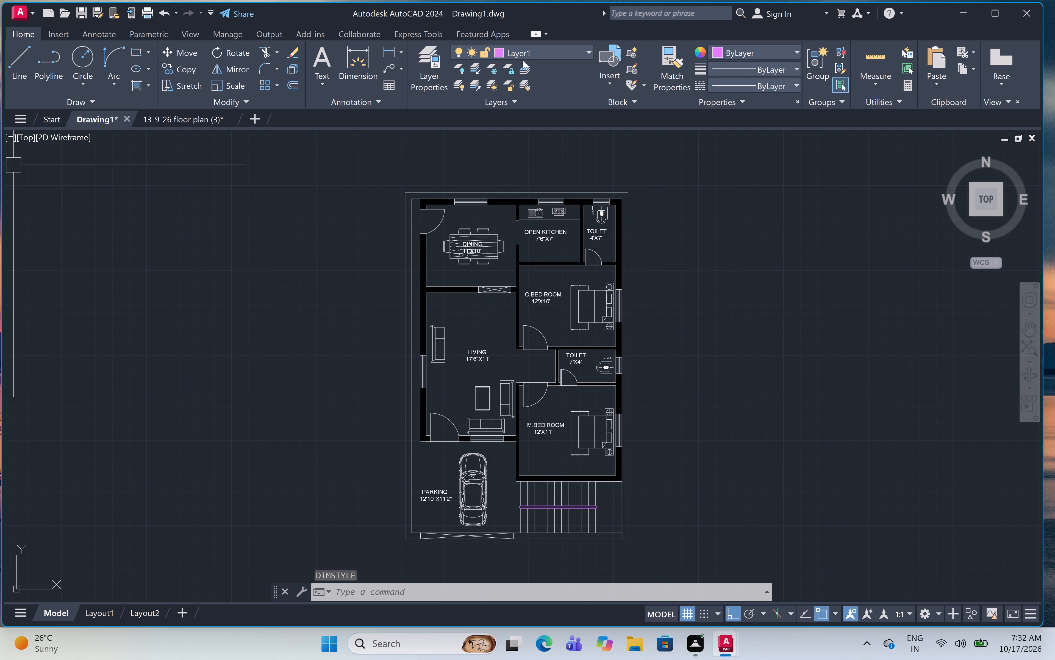
Make layer 0 the current layer.
{"action": "left_click", "coordinate": [532, 49]}
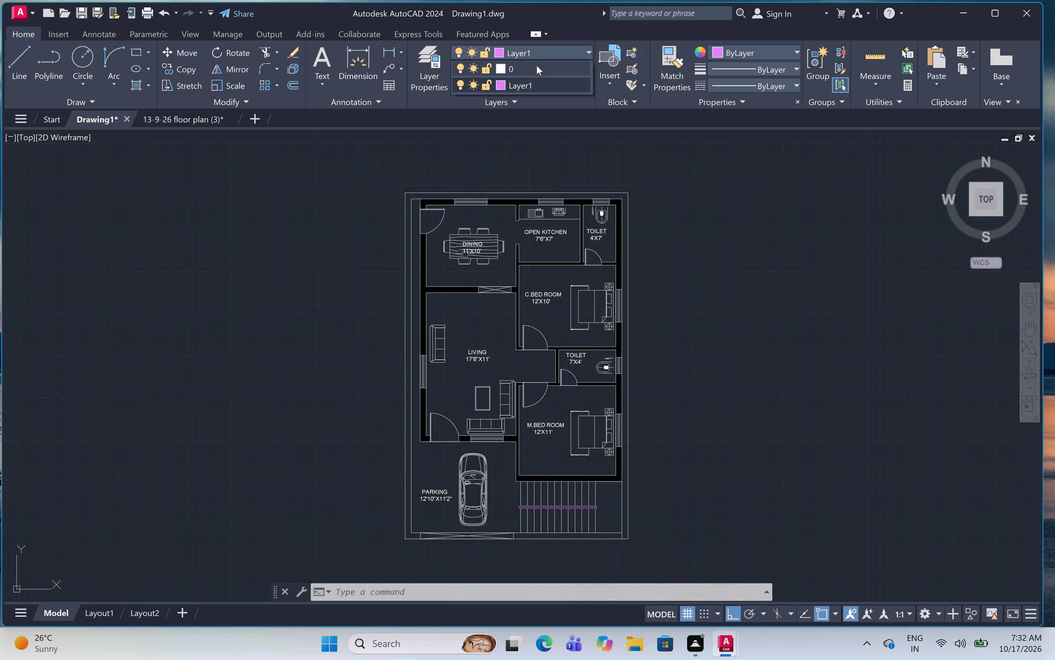
{"action": "left_click", "coordinate": [540, 70]}
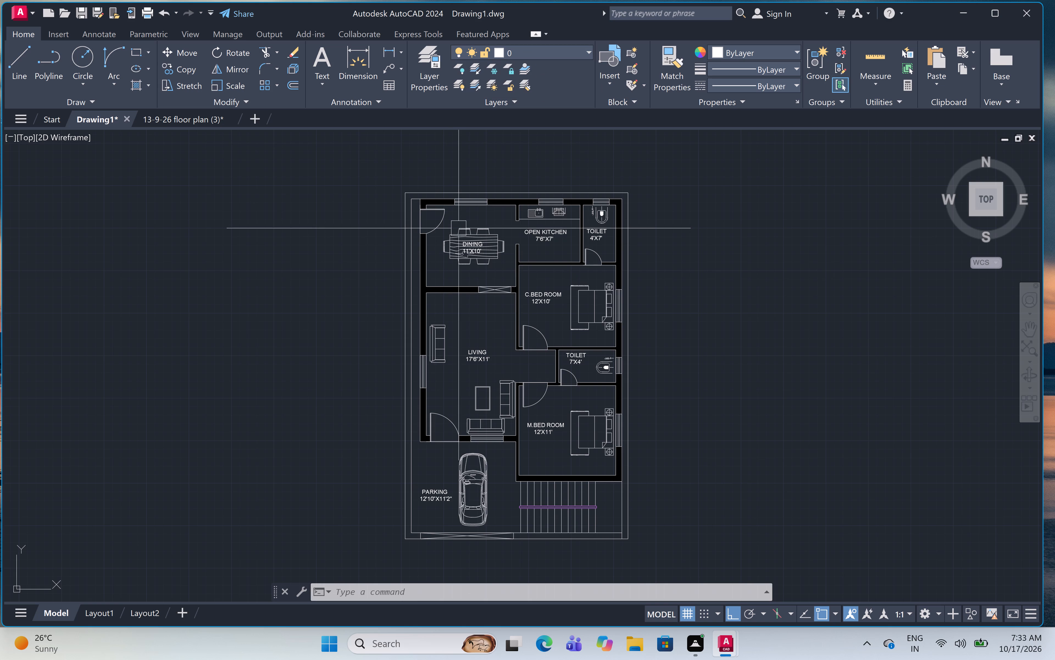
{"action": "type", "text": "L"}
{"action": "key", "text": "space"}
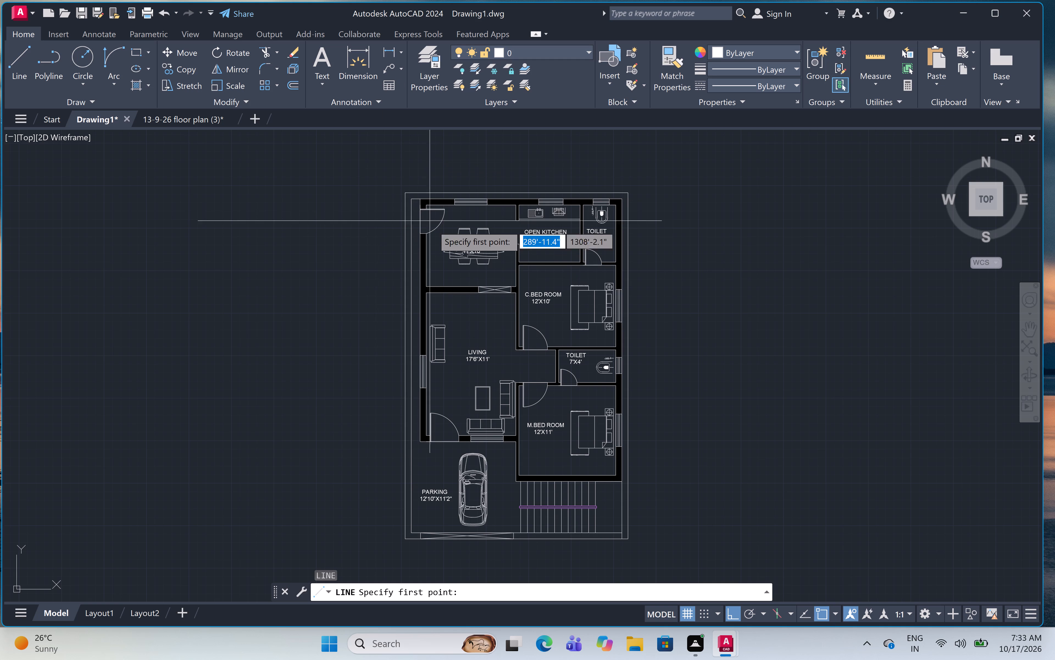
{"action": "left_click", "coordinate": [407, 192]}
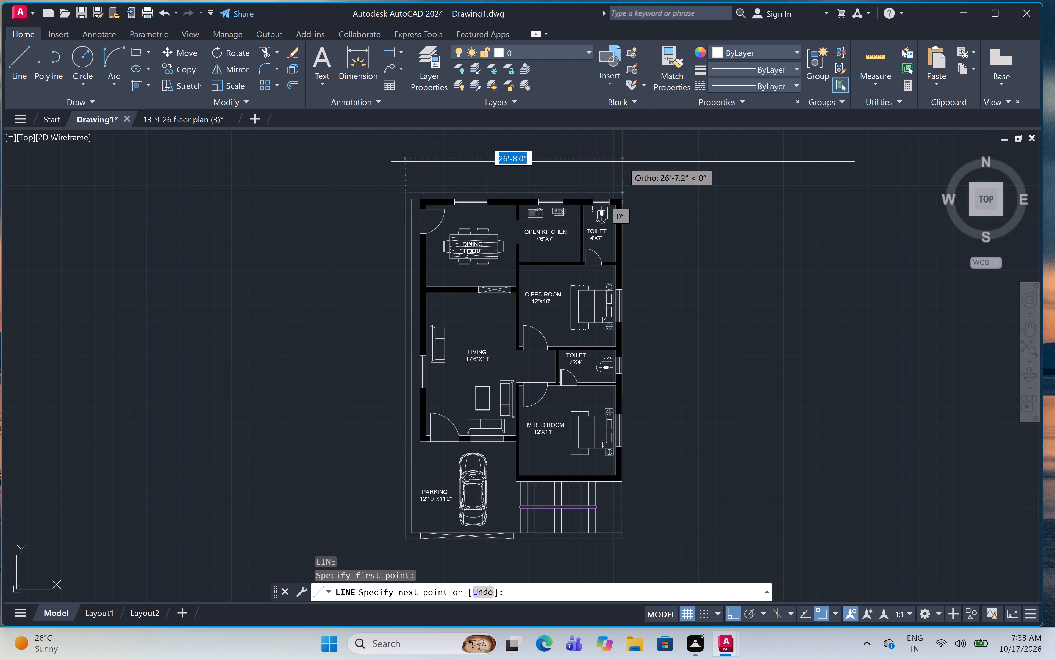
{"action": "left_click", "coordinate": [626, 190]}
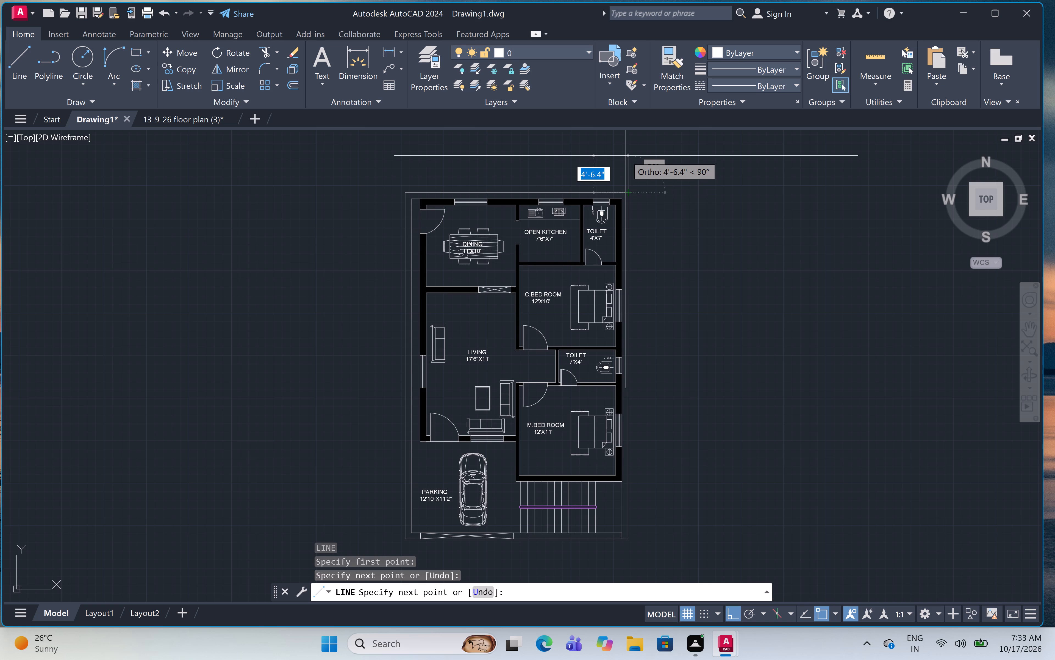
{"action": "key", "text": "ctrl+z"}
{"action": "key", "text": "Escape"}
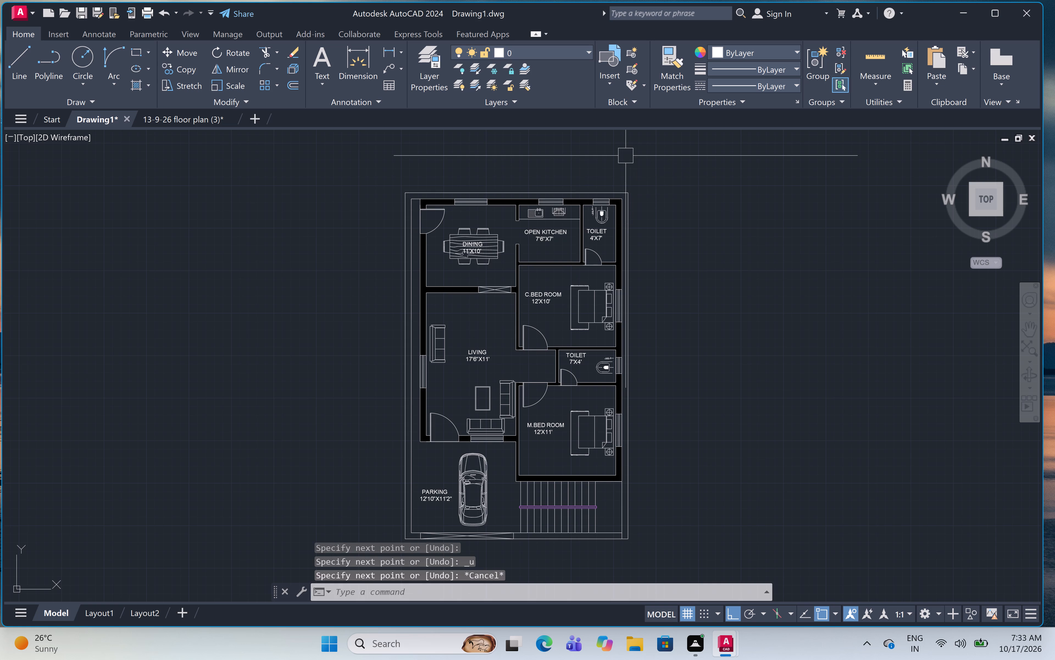
Add a linear dimension for the outer boundary's overall east-west width, placed just north of the plan.
{"action": "left_click", "coordinate": [395, 46]}
{"action": "left_click", "coordinate": [402, 193]}
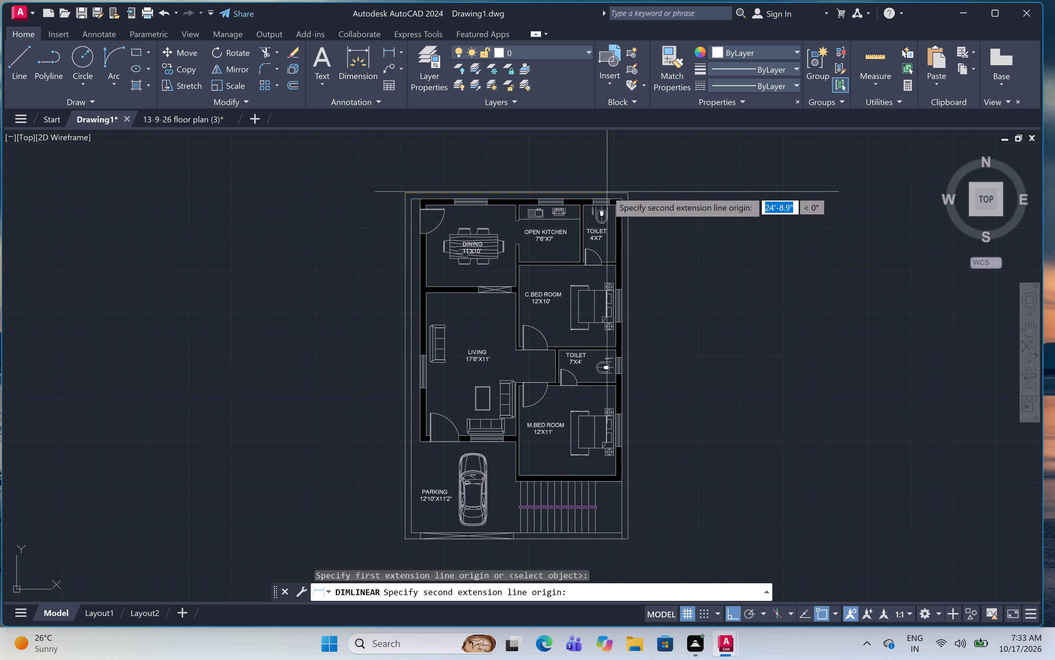
{"action": "left_click", "coordinate": [630, 191]}
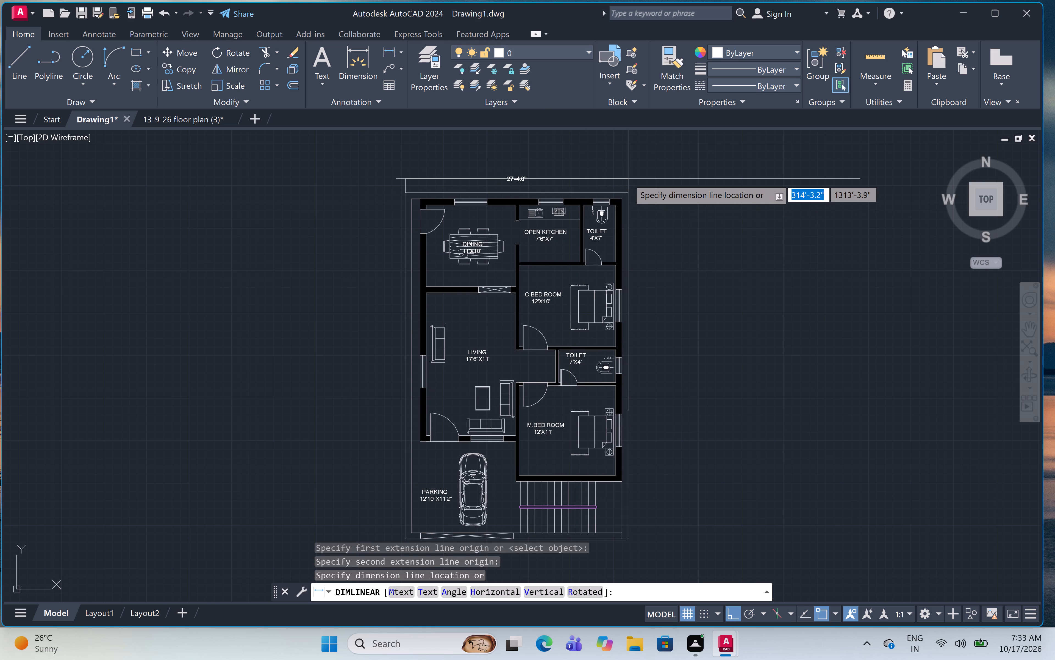
{"action": "left_click", "coordinate": [628, 178]}
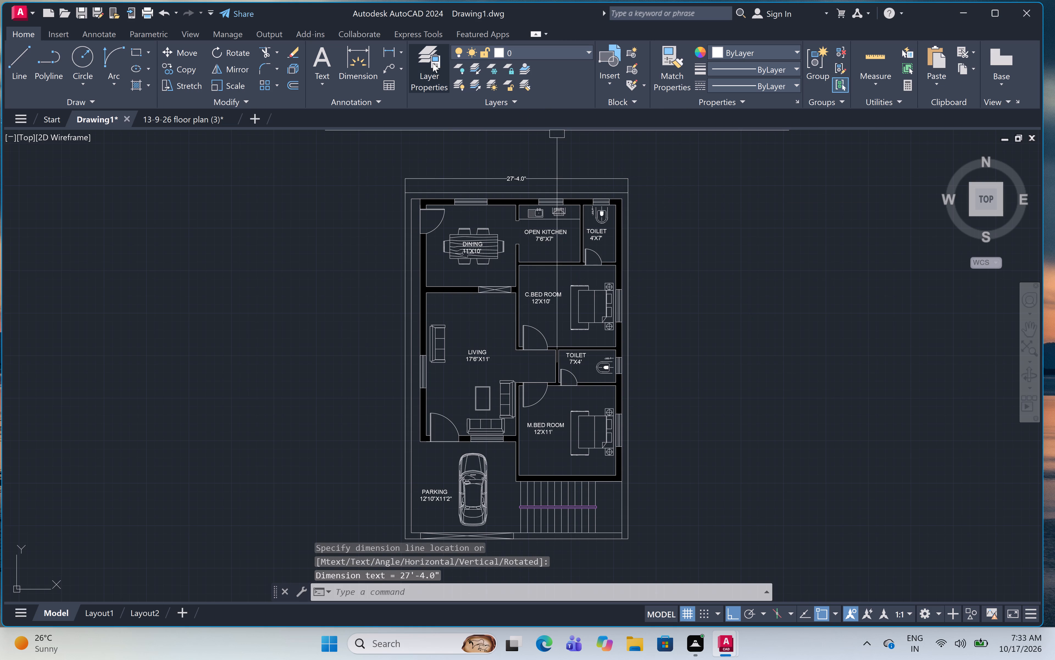
Add a linear dimension for the outer boundary's overall north-south length, placed just east of the plan.
{"action": "left_click", "coordinate": [390, 46]}
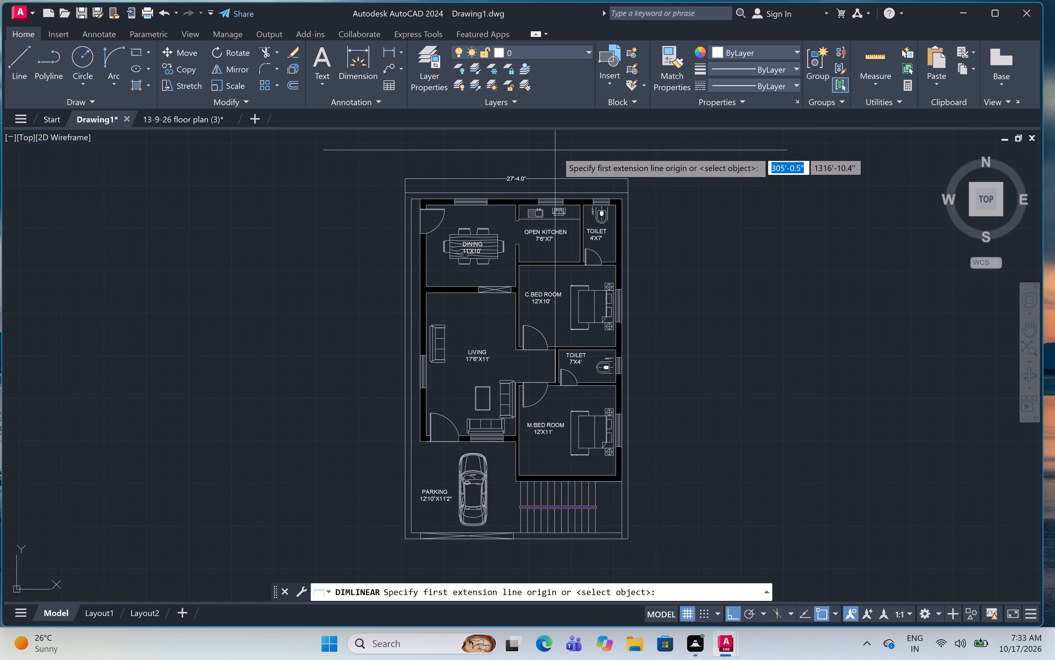
{"action": "left_click", "coordinate": [627, 193]}
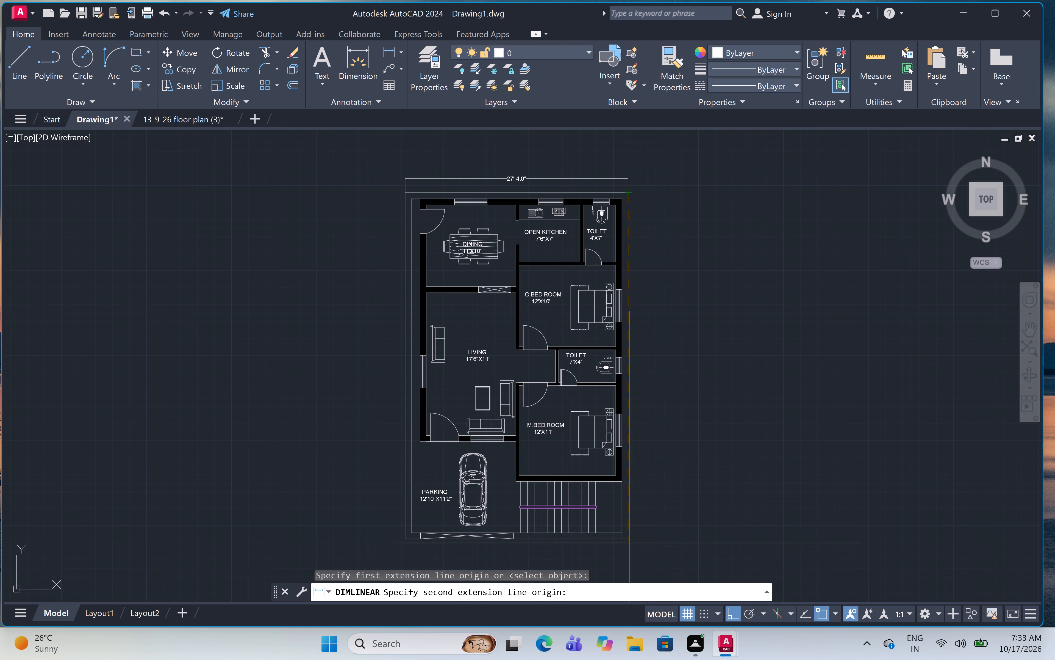
{"action": "left_click", "coordinate": [631, 537]}
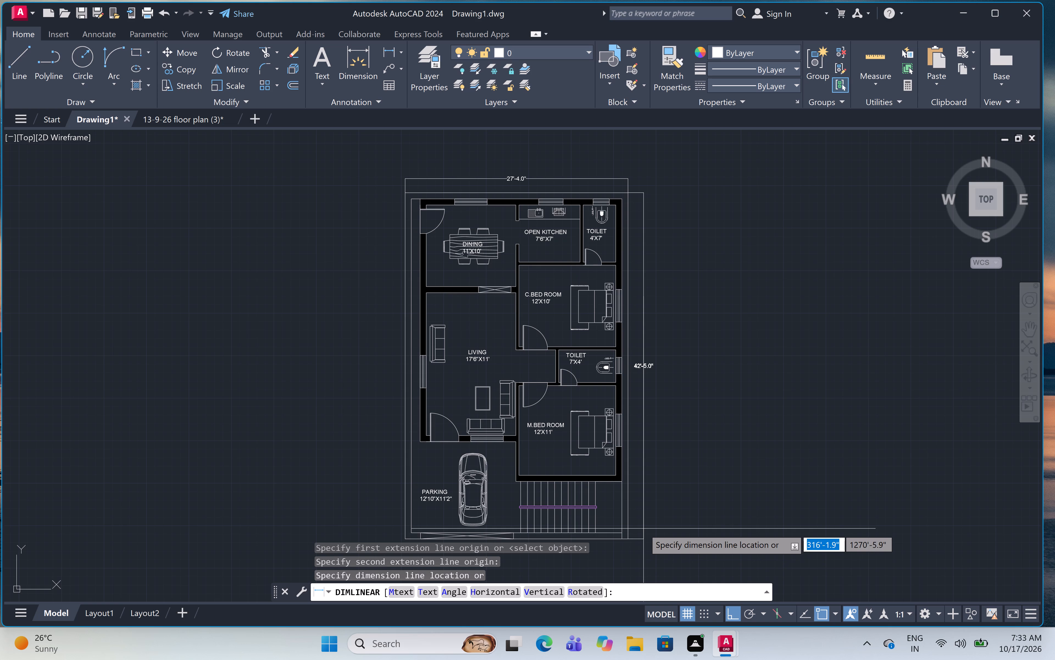
{"action": "left_click", "coordinate": [646, 528]}
Start a plot of the model with the DWG To PDF.pc3 plotter and ISO A4 (210.00 x 297.00 MM) paper.
{"action": "scroll", "coordinate": [628, 351], "scroll_direction": "down", "scroll_amount": 1}
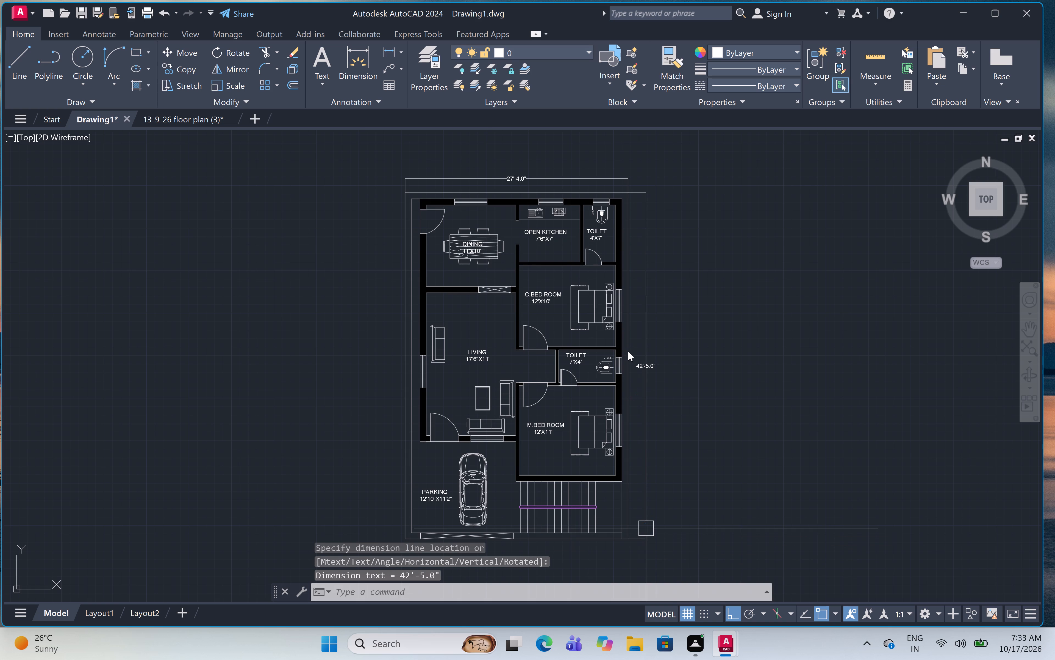
{"action": "middle_click_drag", "start_coordinate": [698, 398], "coordinate": [698, 392]}
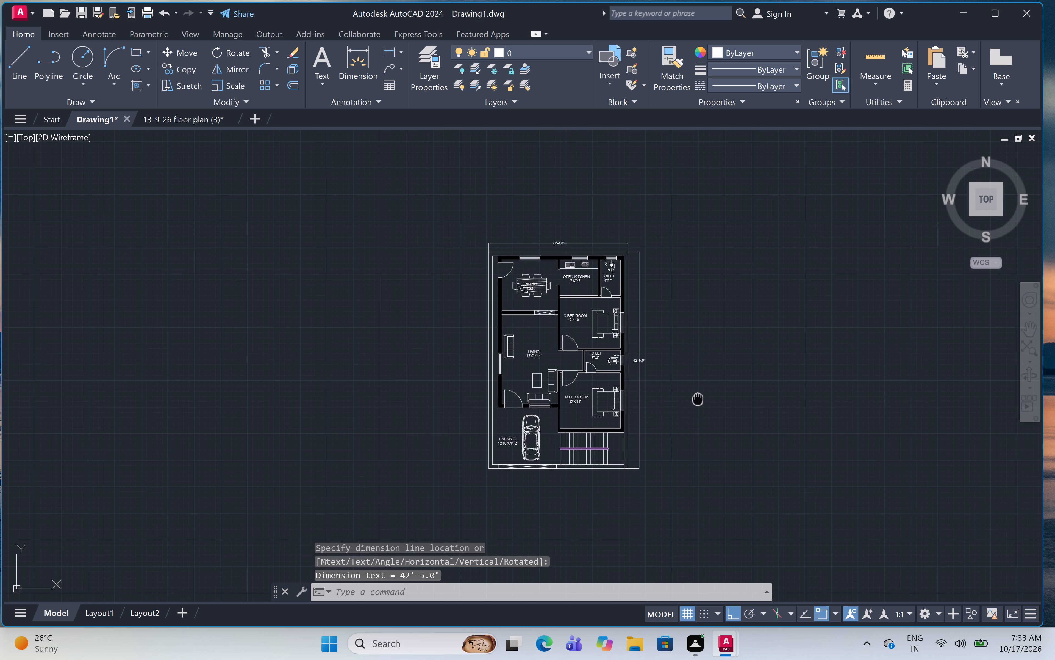
{"action": "middle_click_drag", "start_coordinate": [698, 392], "coordinate": [706, 373]}
{"action": "middle_click", "coordinate": [701, 395]}
{"action": "scroll", "coordinate": [693, 373], "scroll_direction": "up", "scroll_amount": 1}
{"action": "middle_click_drag", "start_coordinate": [693, 373], "coordinate": [693, 381]}
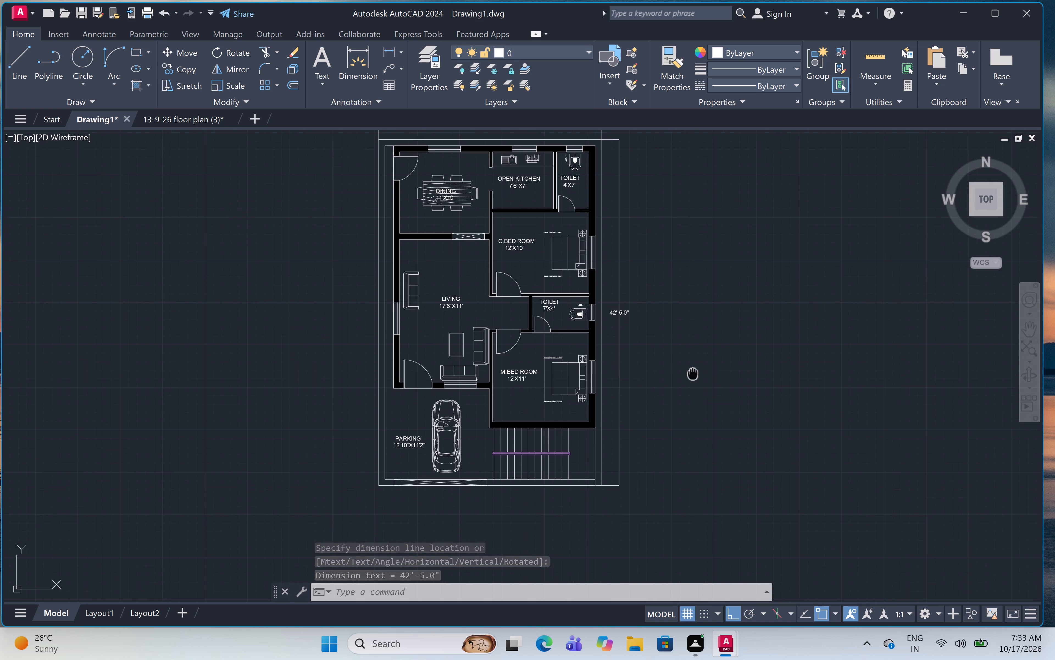
{"action": "middle_click_drag", "start_coordinate": [693, 381], "coordinate": [745, 417]}
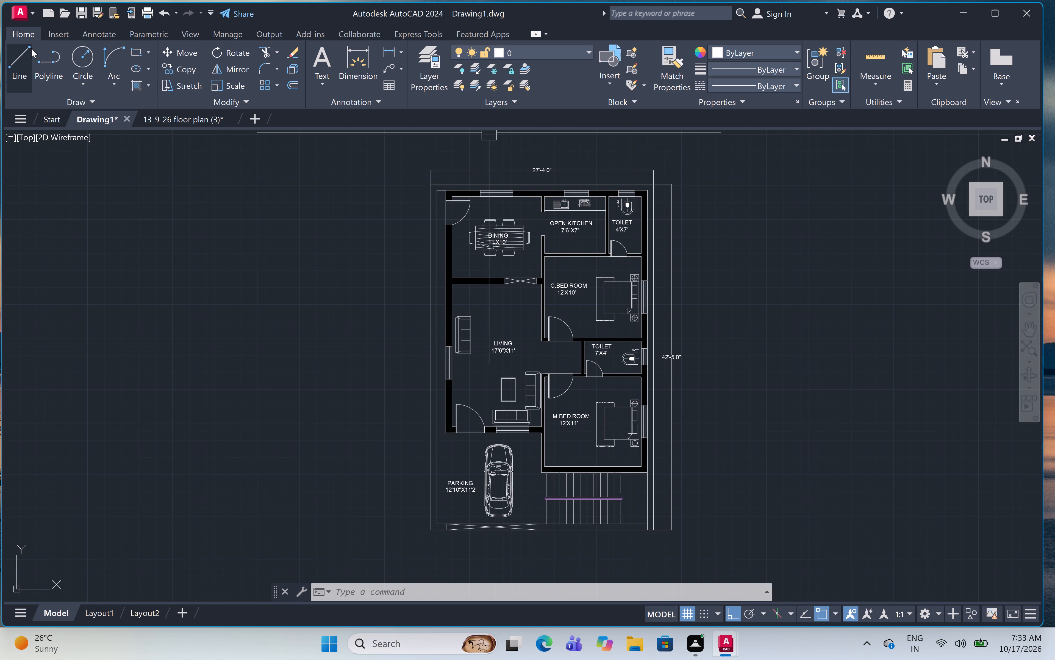
{"action": "left_click", "coordinate": [150, 10]}
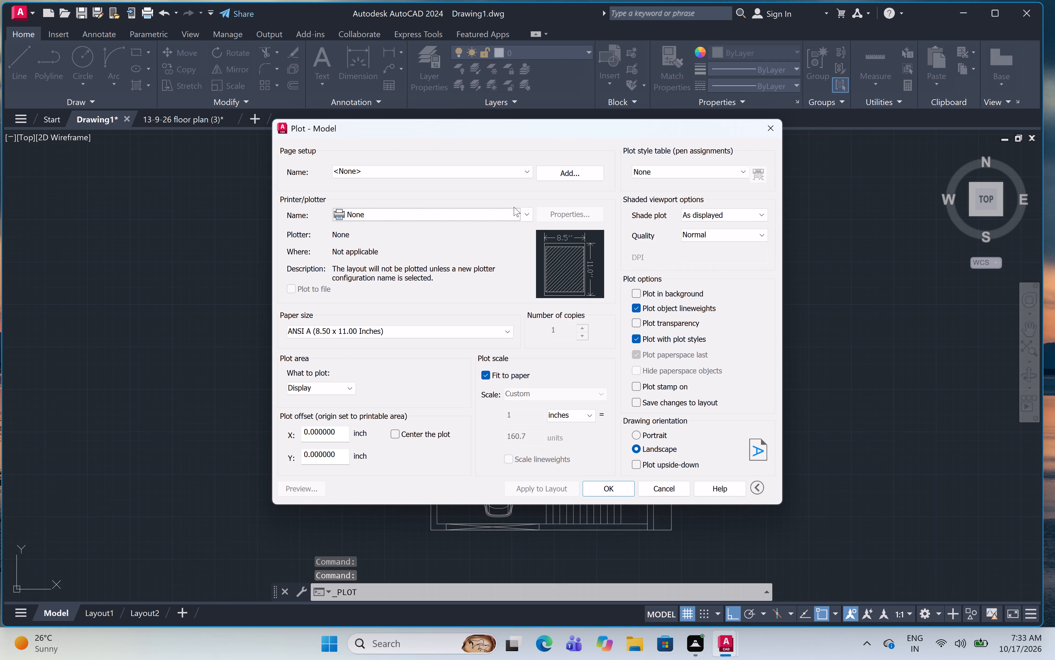
{"action": "left_click", "coordinate": [478, 215]}
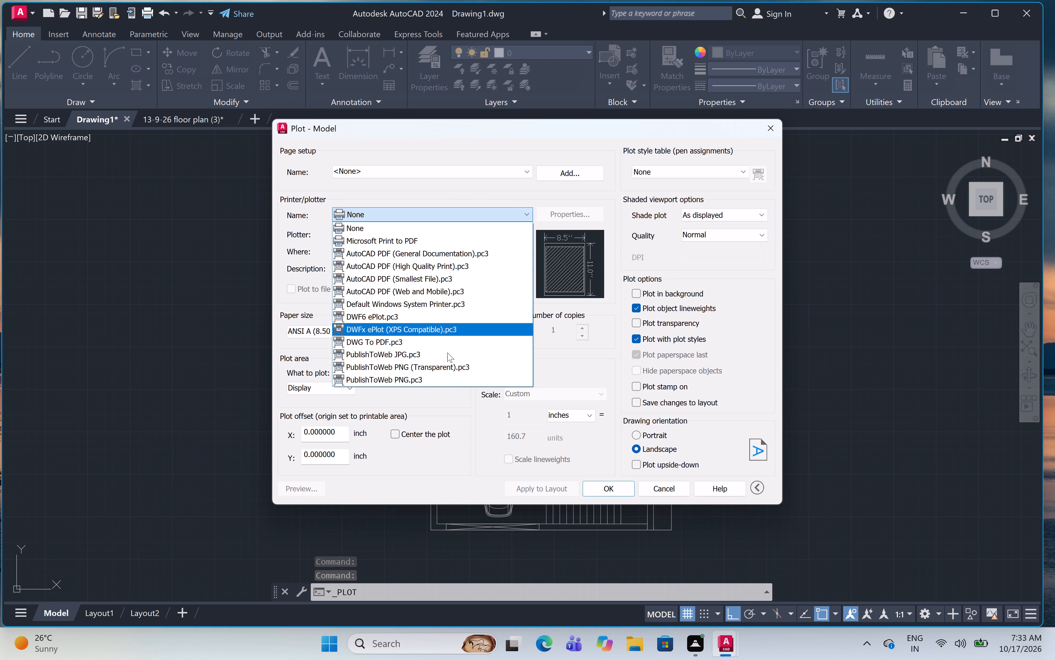
{"action": "left_click", "coordinate": [443, 340]}
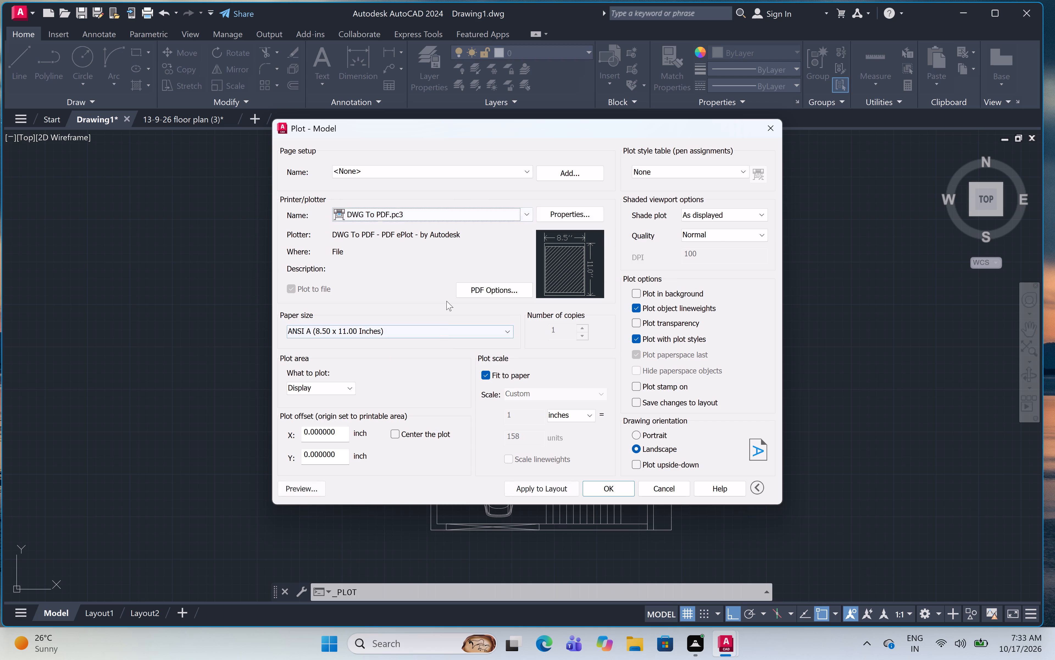
{"action": "left_click", "coordinate": [440, 329]}
{"action": "scroll", "coordinate": [414, 370], "scroll_direction": "down", "scroll_amount": 7}
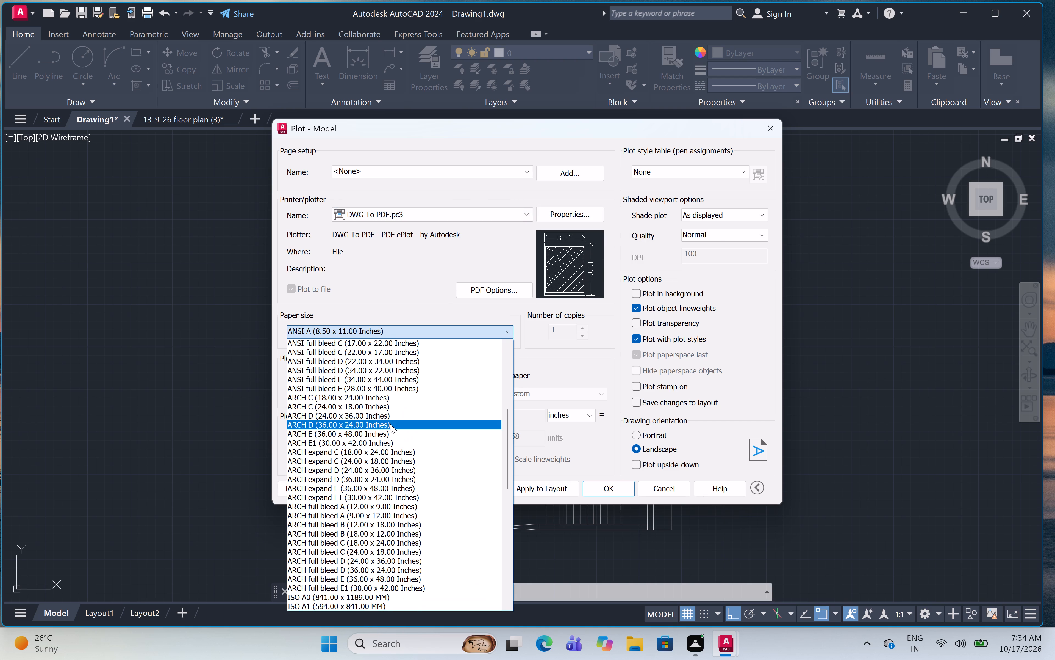
{"action": "scroll", "coordinate": [384, 418], "scroll_direction": "down", "scroll_amount": 4}
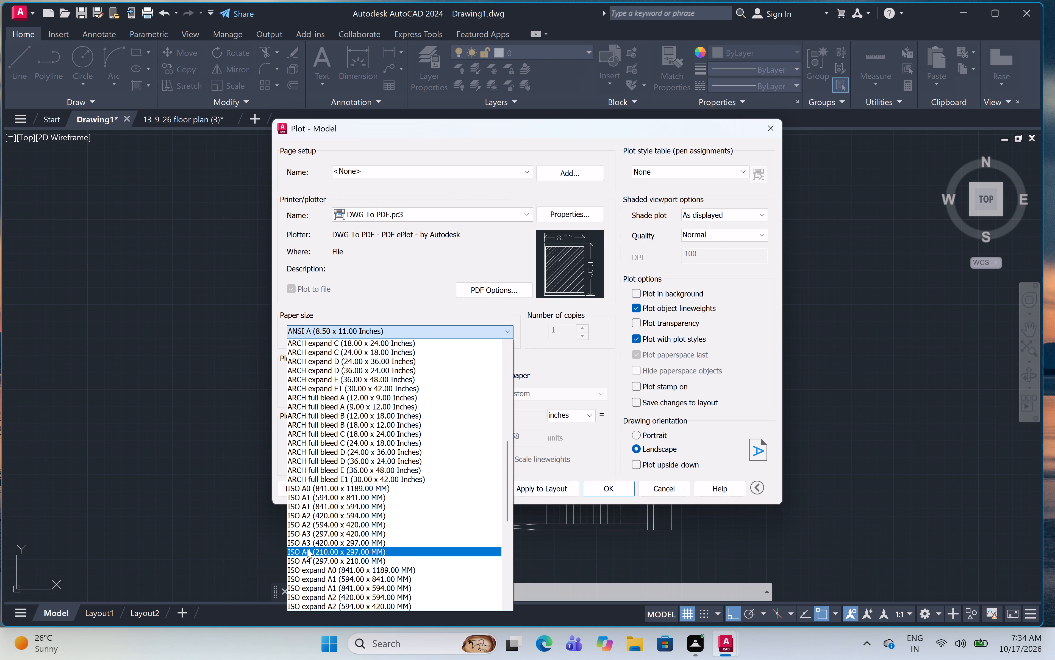
{"action": "left_click", "coordinate": [310, 551]}
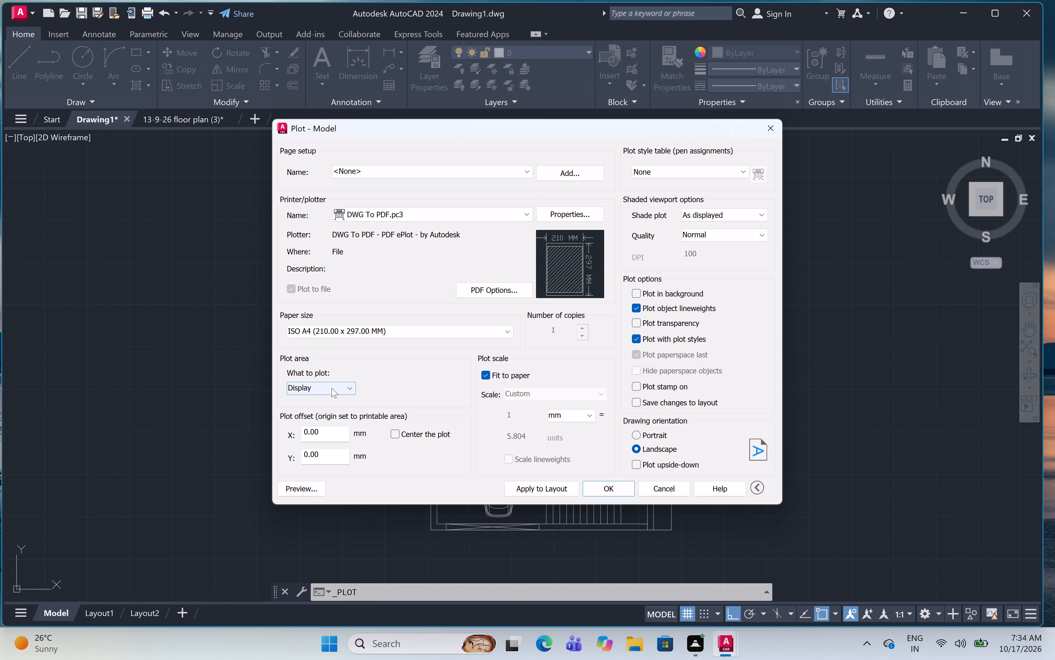
Set the plot area to a window enclosing the whole plan and its overall dimensions, and center the plot.
{"action": "left_click", "coordinate": [332, 388]}
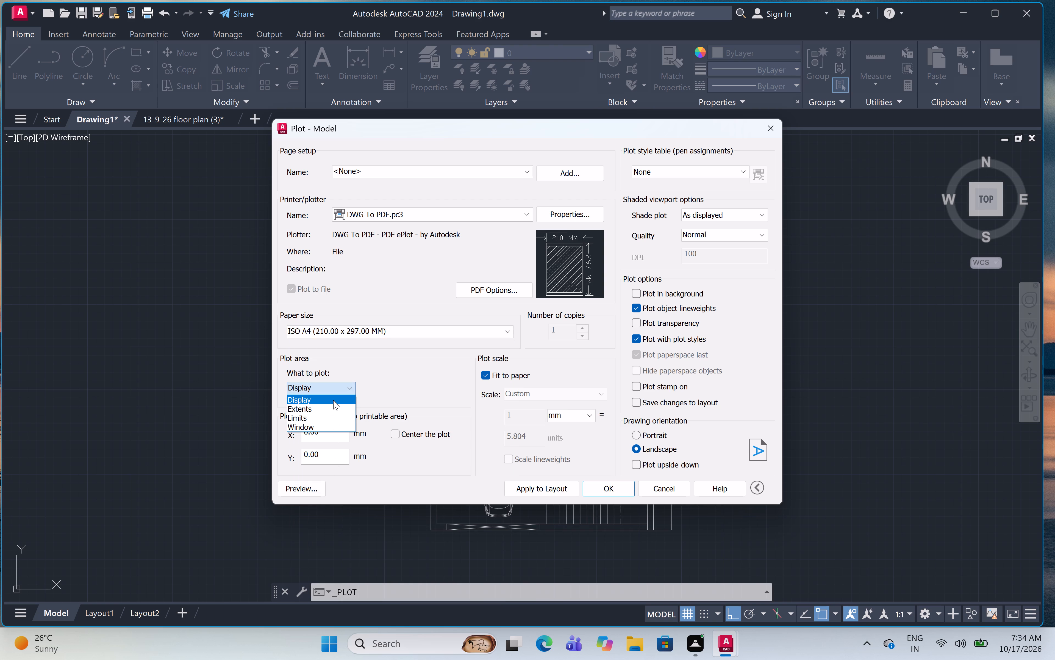
{"action": "left_click", "coordinate": [329, 425]}
{"action": "scroll", "coordinate": [344, 368], "scroll_direction": "down", "scroll_amount": 1}
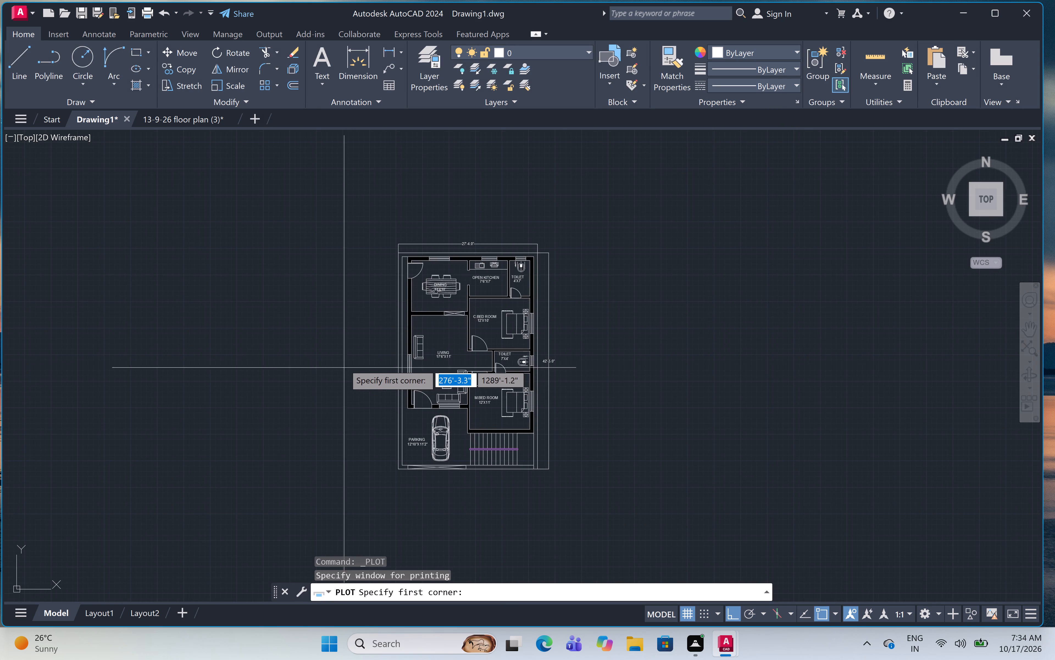
{"action": "left_click", "coordinate": [365, 223]}
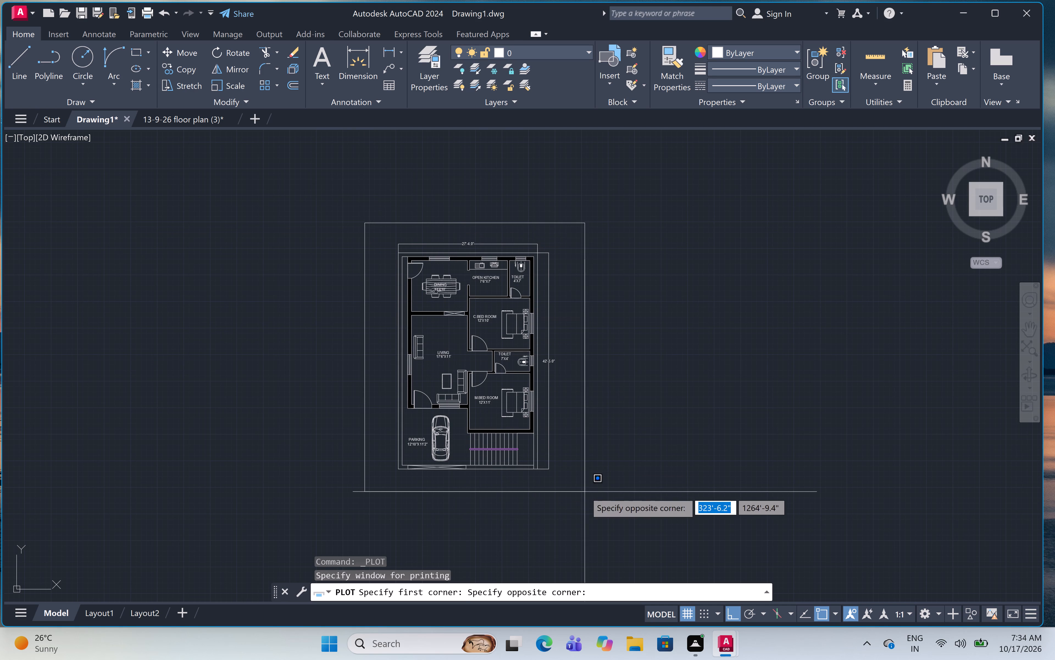
{"action": "left_click", "coordinate": [582, 503]}
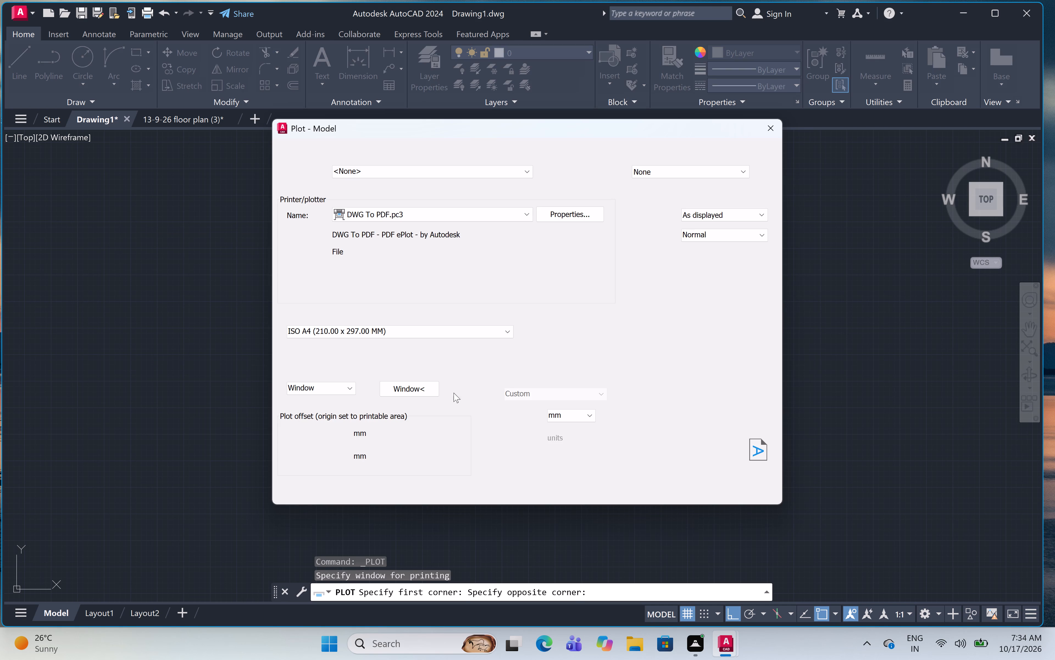
{"action": "left_click", "coordinate": [397, 433]}
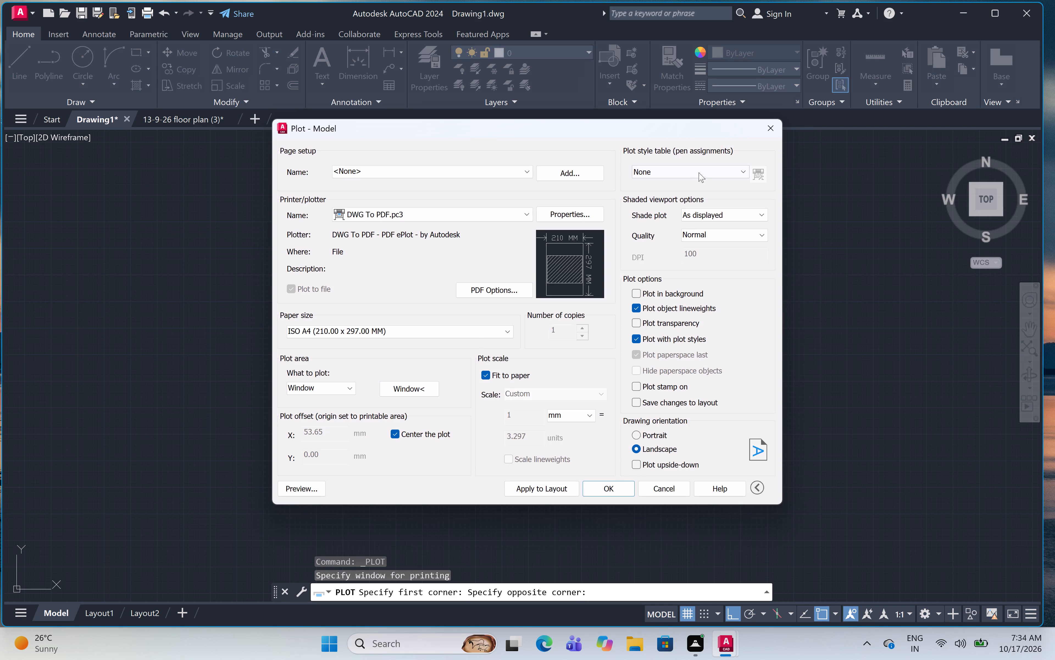
Assign the acad.ctb plot style table to the plot.
{"action": "left_click", "coordinate": [703, 172]}
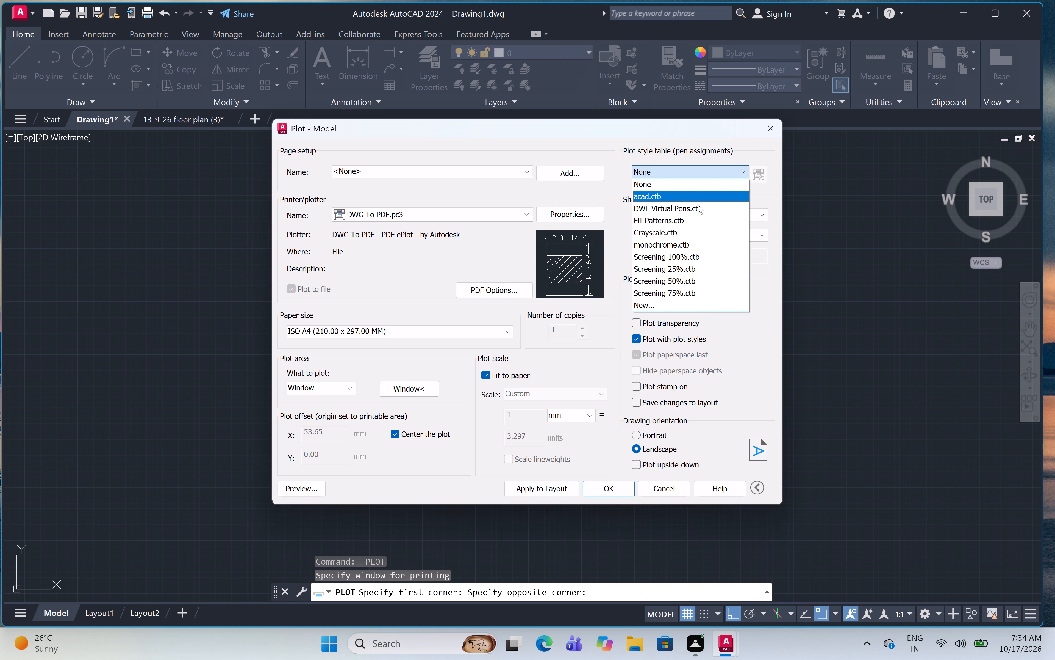
{"action": "left_click", "coordinate": [700, 195]}
{"action": "left_click", "coordinate": [536, 348]}
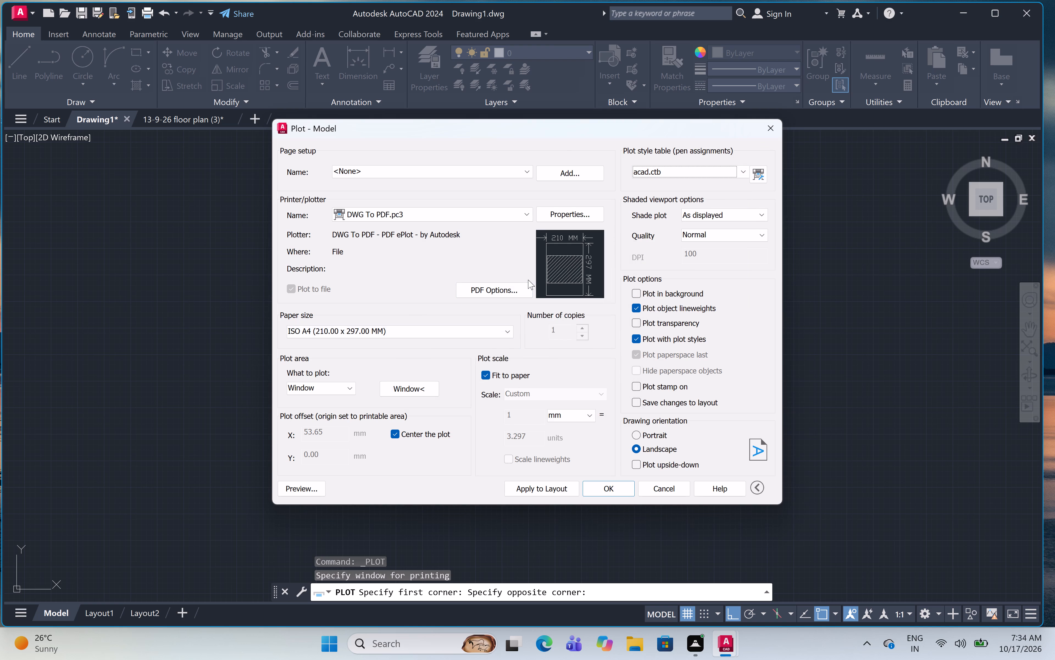
Preview the plotted floor plan on the sheet and return to the plot settings.
{"action": "left_click", "coordinate": [294, 490]}
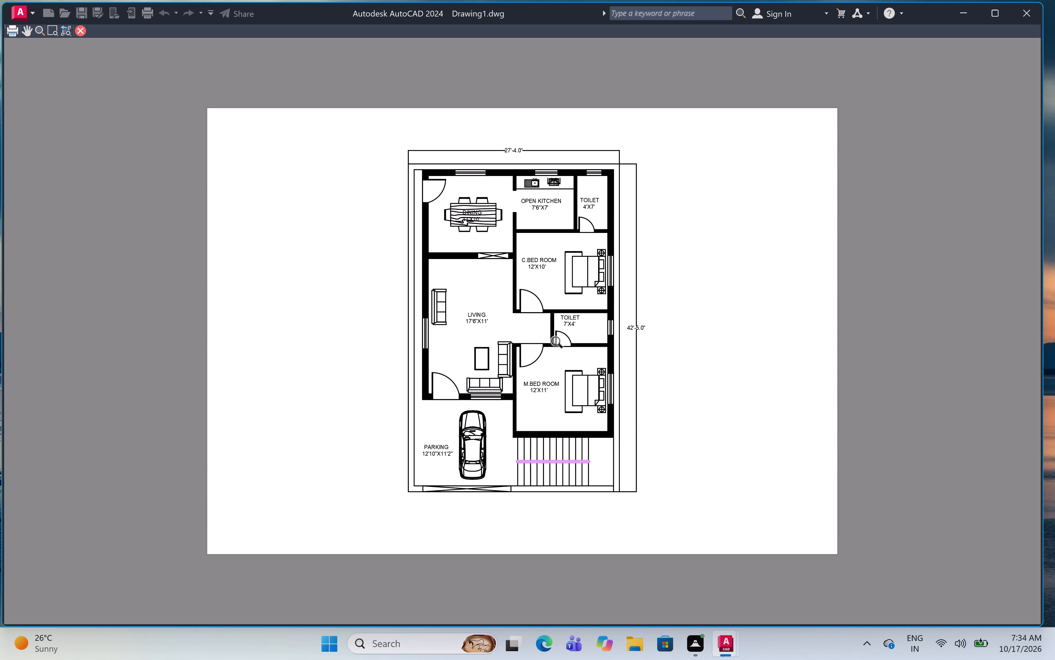
{"action": "right_click", "coordinate": [561, 344]}
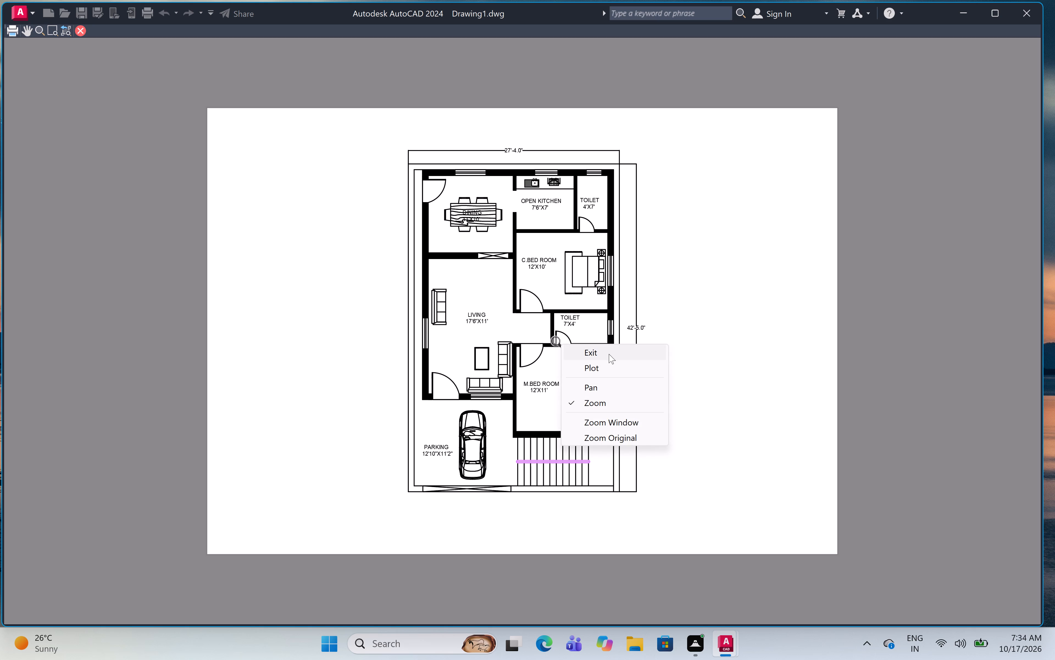
{"action": "left_click", "coordinate": [609, 354]}
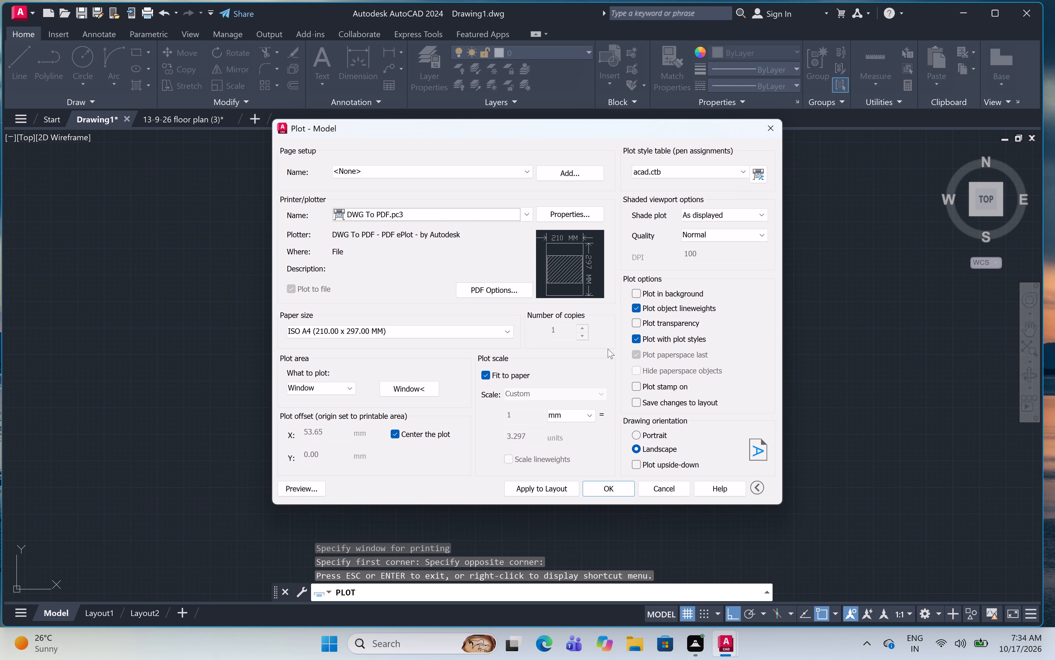
Apply the plot settings to the layout and plot to a PDF named 17-10-26 PLAN (2) in Documents, closing the opened PDF.
{"action": "left_click", "coordinate": [549, 489]}
{"action": "left_click", "coordinate": [597, 485]}
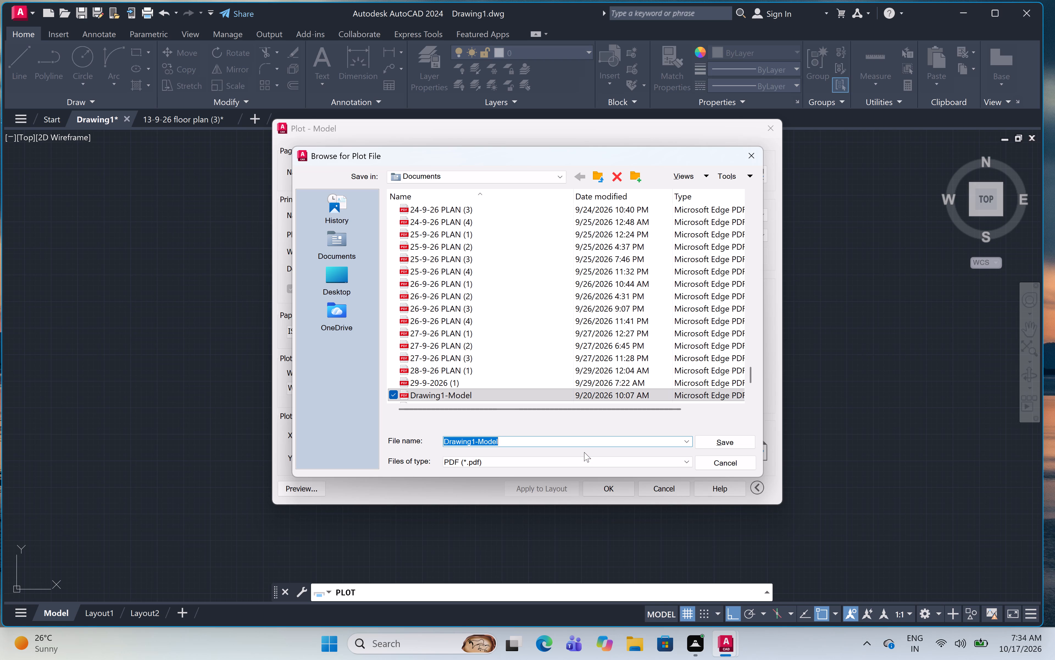
{"action": "key", "text": "BackSpace"}
{"action": "type", "text": "17-10-"}
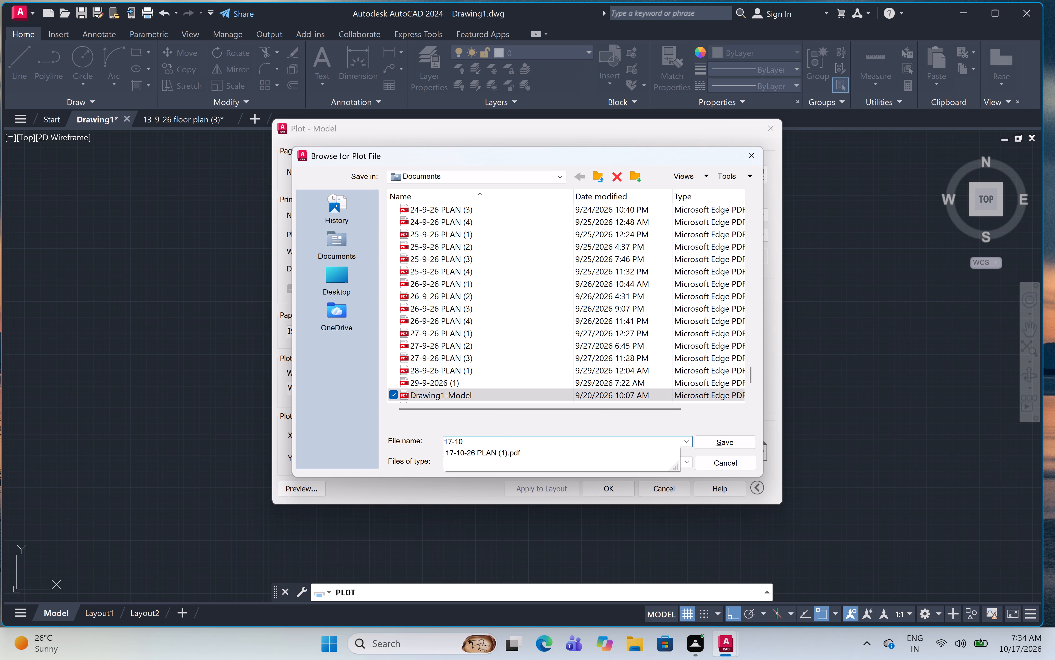
{"action": "key", "text": "2"}
{"action": "type", "text": "6"}
{"action": "key", "text": "space"}
{"action": "type", "text": "PLAN"}
{"action": "key", "text": "space"}
{"action": "key", "text": "shift+parenleft"}
{"action": "key", "text": "2"}
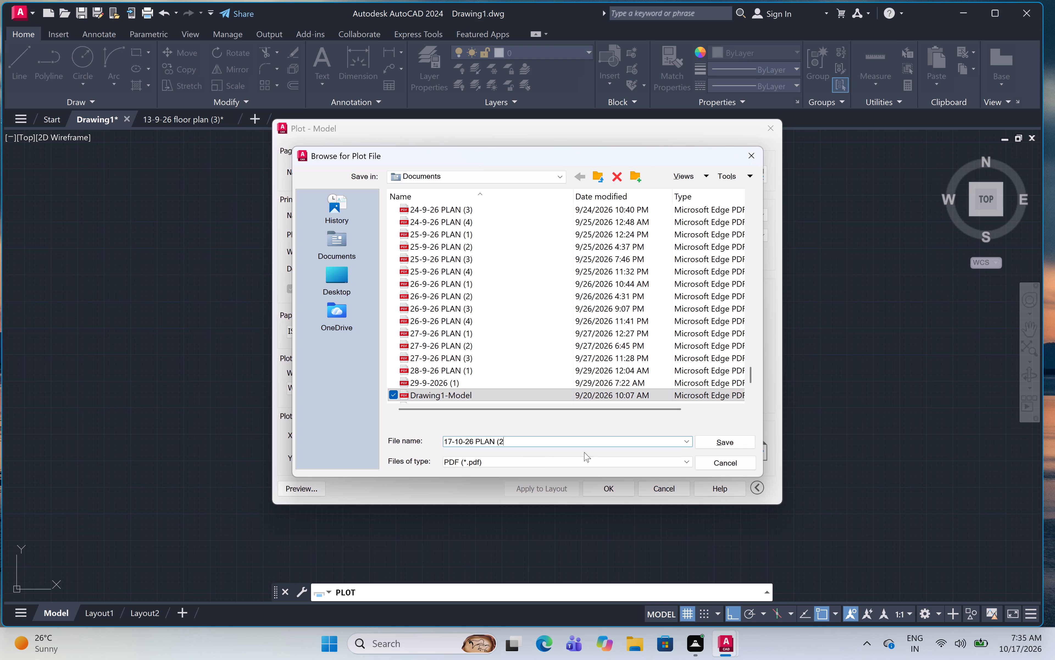
{"action": "key", "text": "shift+parenright"}
{"action": "left_click", "coordinate": [746, 446]}
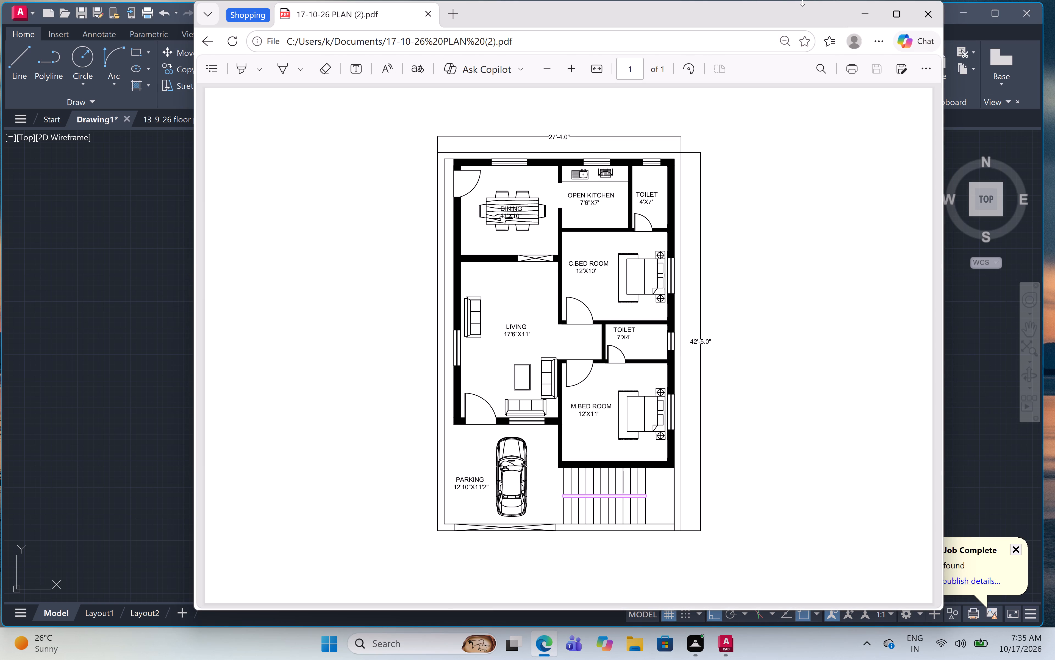
{"action": "left_click", "coordinate": [925, 15]}
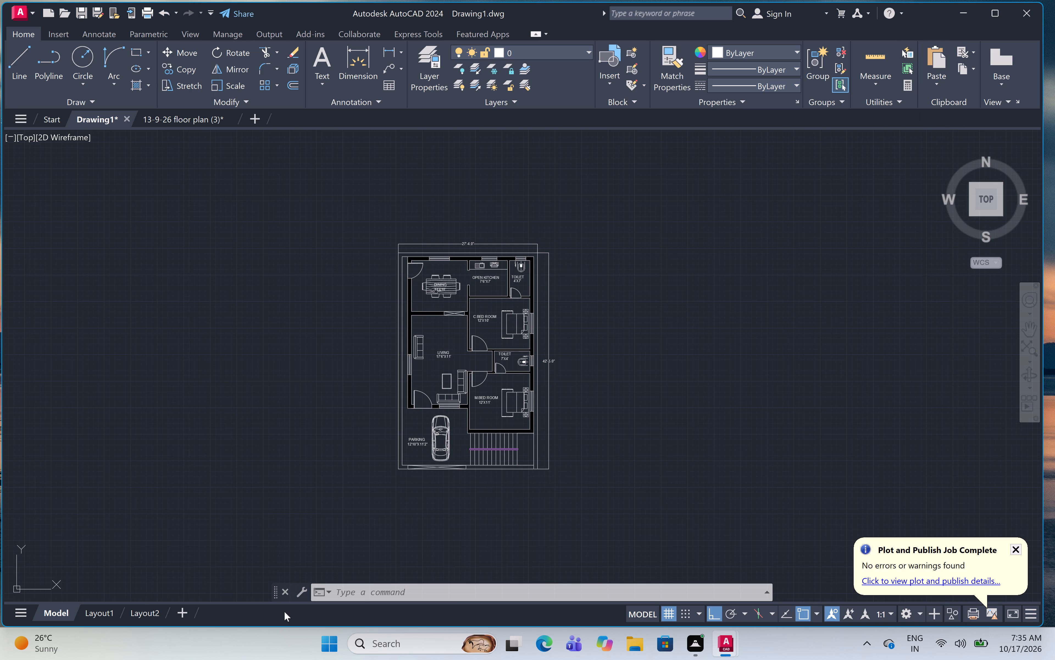
Save the drawing in Documents as 17-10-26 PLAN (2) in AutoCAD 2018 Drawing format.
{"action": "left_click", "coordinate": [15, 12]}
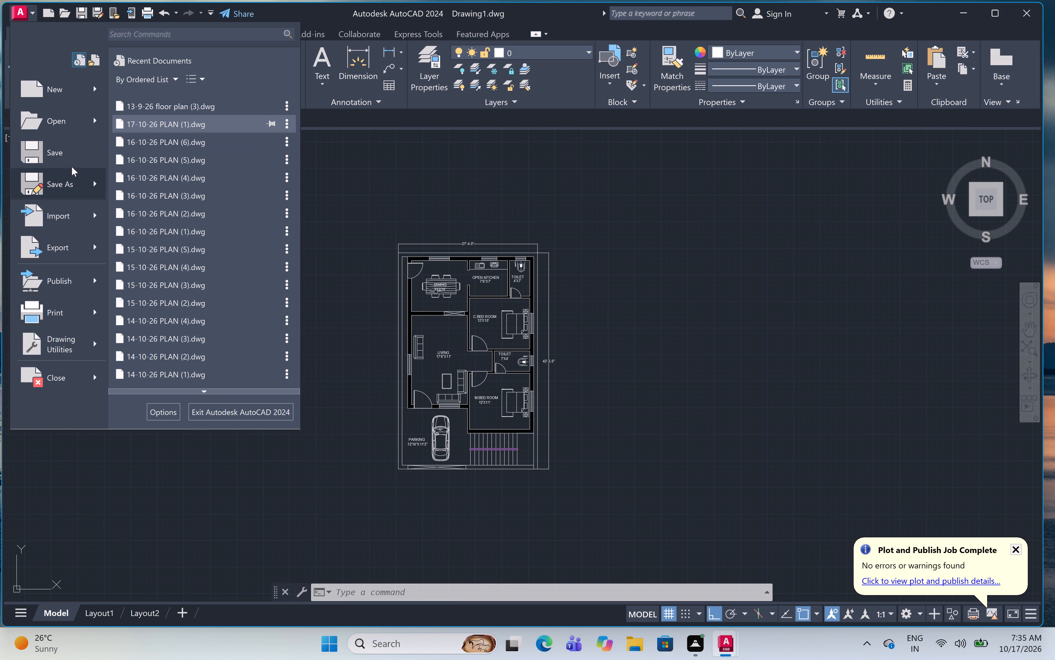
{"action": "left_click", "coordinate": [77, 146]}
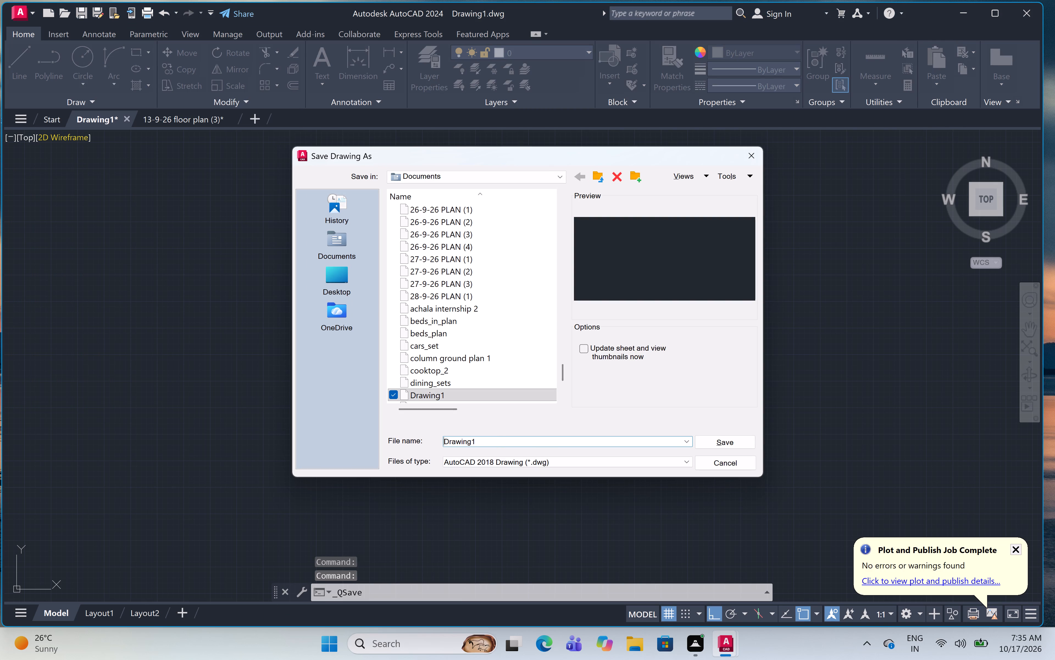
{"action": "left_click", "coordinate": [496, 439]}
{"action": "key", "text": "BackSpace"}
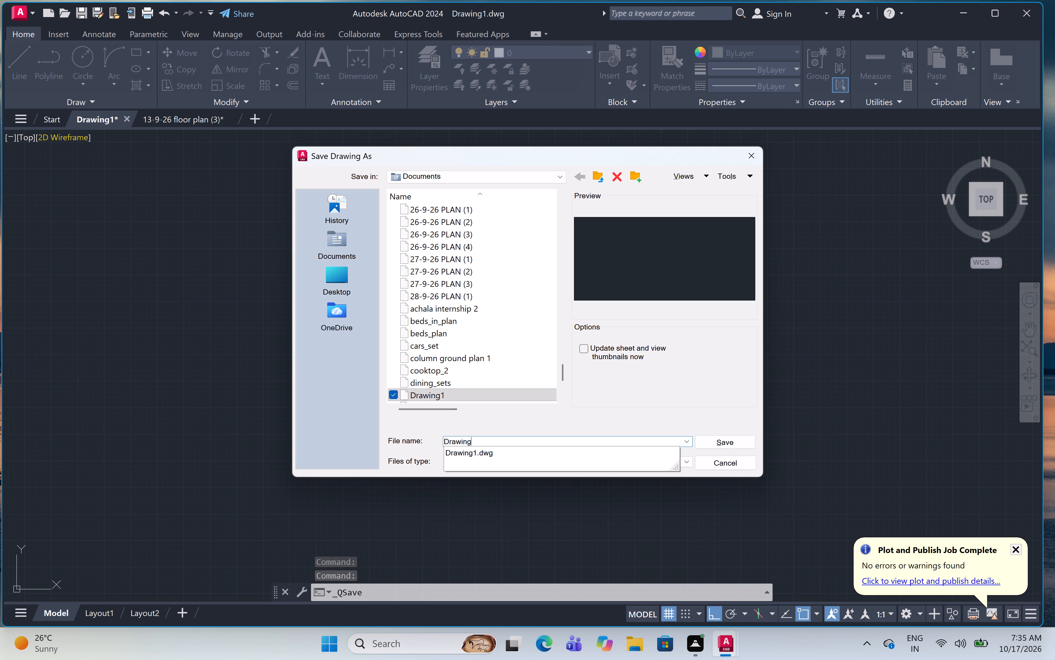
{"action": "key", "text": "BackSpace"}
{"action": "key", "text": "BackSpace"}
{"action": "key", "text": "BackSpace"}
{"action": "key", "text": "BackSpace"}
{"action": "key", "text": "BackSpace"}
{"action": "key", "text": "BackSpace"}
{"action": "key", "text": "BackSpace"}
{"action": "key", "text": "BackSpace"}
{"action": "key", "text": "BackSpace"}
{"action": "key", "text": "BackSpace"}
{"action": "key", "text": "BackSpace"}
{"action": "key", "text": "BackSpace"}
{"action": "key", "text": "BackSpace"}
{"action": "key", "text": "BackSpace"}
{"action": "key", "text": "BackSpace"}
{"action": "key", "text": "BackSpace"}
{"action": "key", "text": "1"}
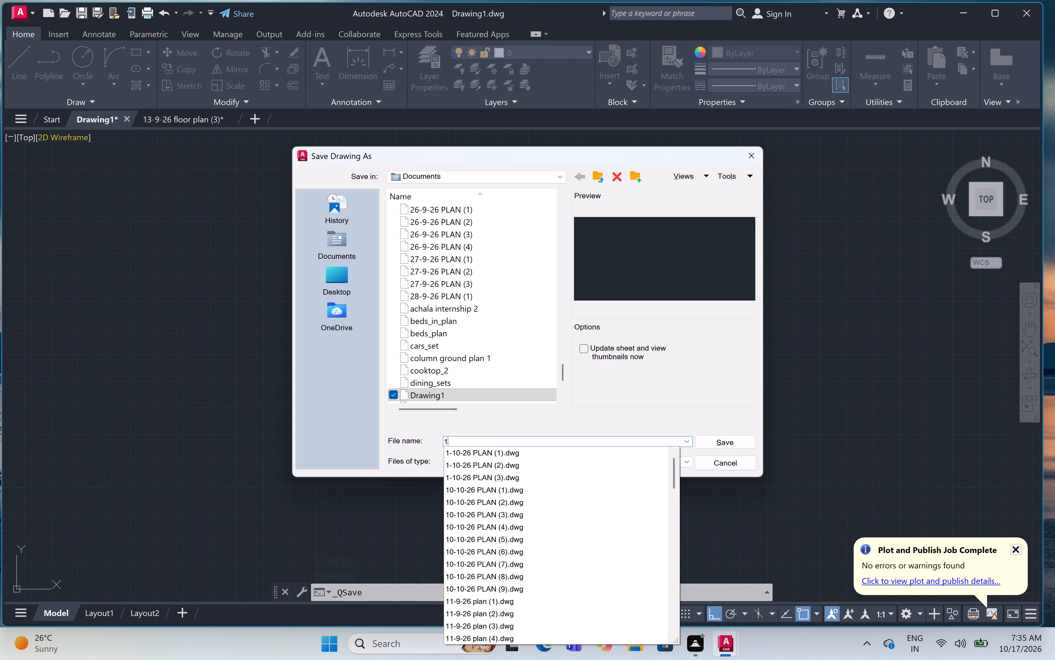
{"action": "key", "text": "7"}
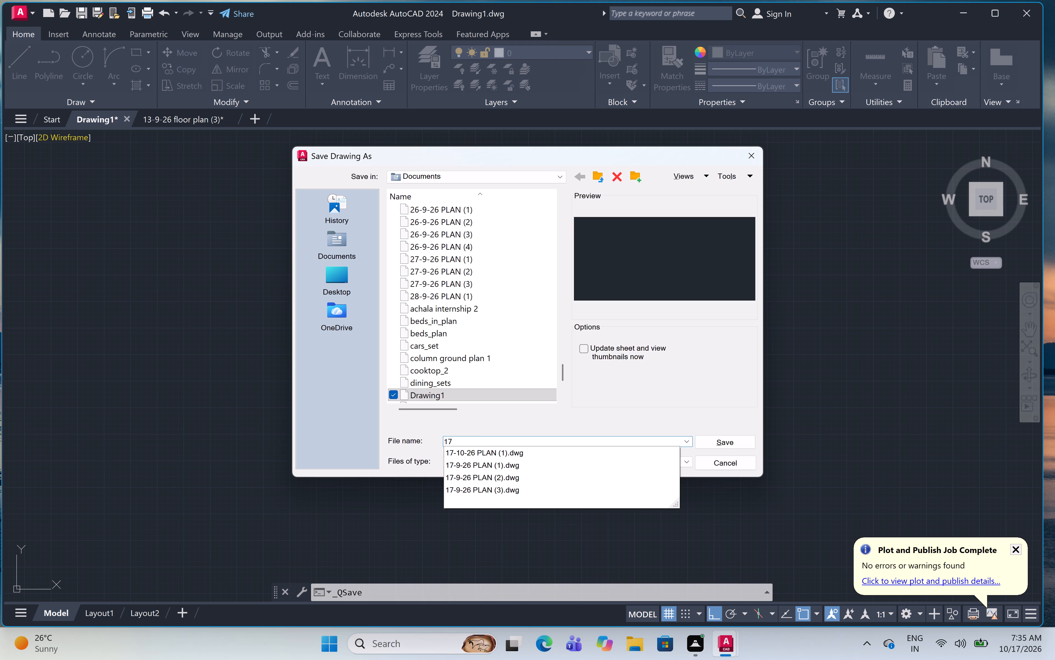
{"action": "type", "text": "-10-"}
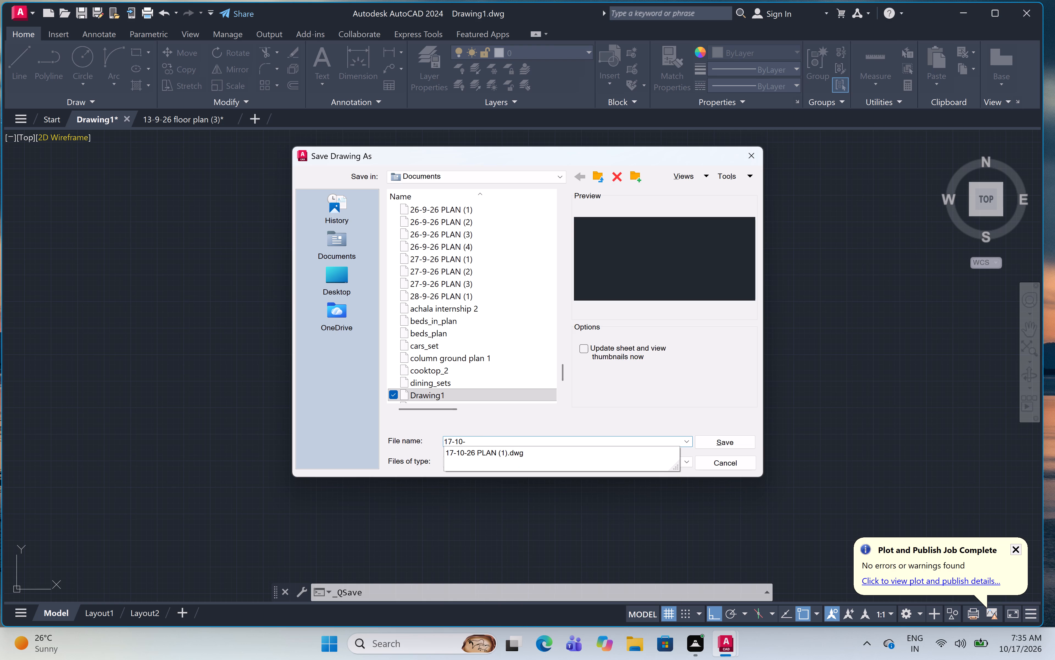
{"action": "type", "text": "26"}
{"action": "key", "text": "space"}
{"action": "type", "text": "PLAN"}
{"action": "key", "text": "space"}
{"action": "key", "text": "shift+parenleft"}
{"action": "key", "text": "2"}
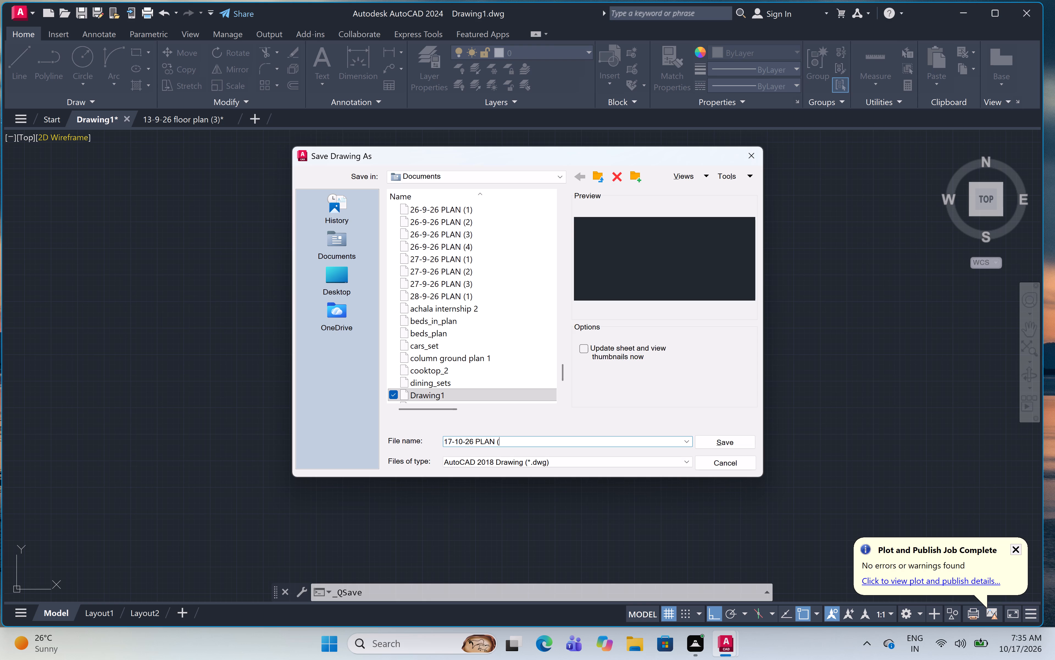
{"action": "key", "text": "shift+parenright"}
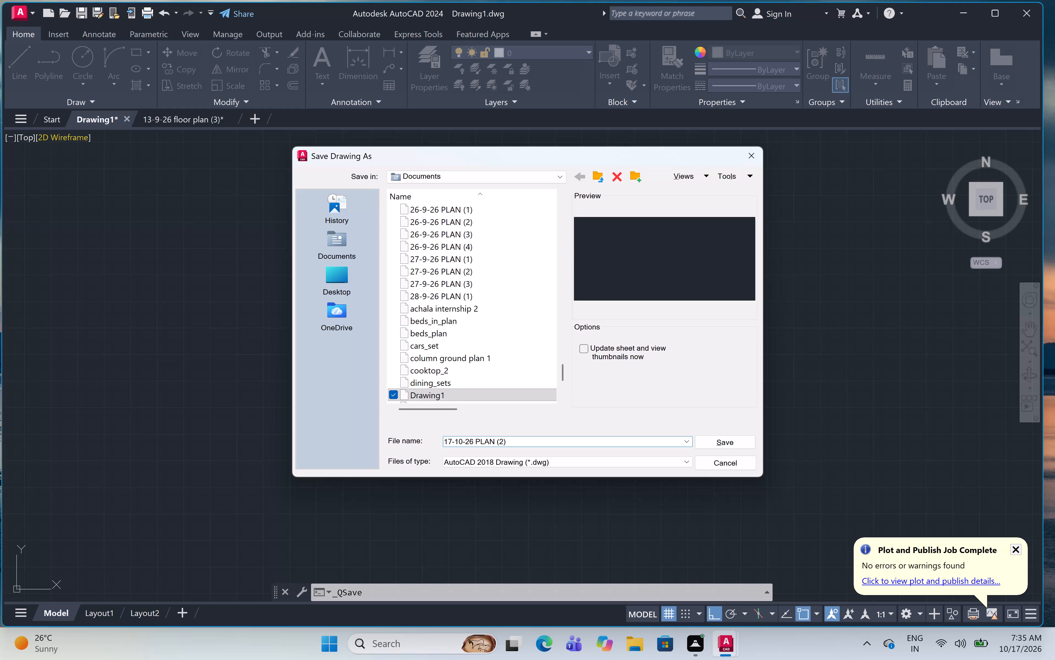
{"action": "left_click", "coordinate": [745, 438]}
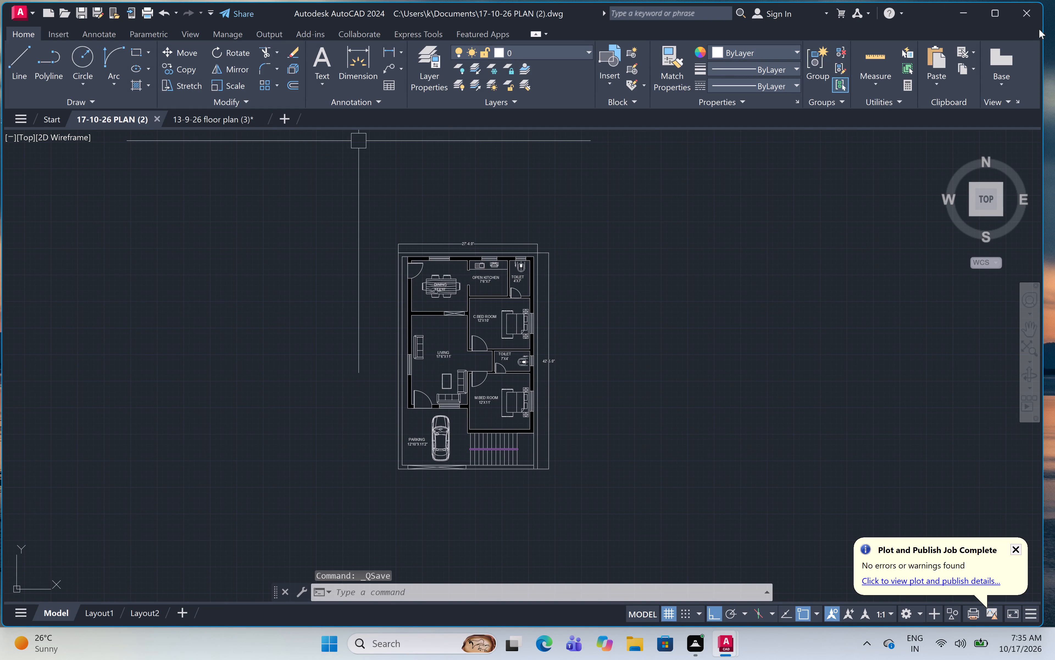
Exit AutoCAD, saving the changes to 13-9-26 floor plan (3).
{"action": "left_click_drag", "start_coordinate": [1023, 10], "coordinate": [1023, 15]}
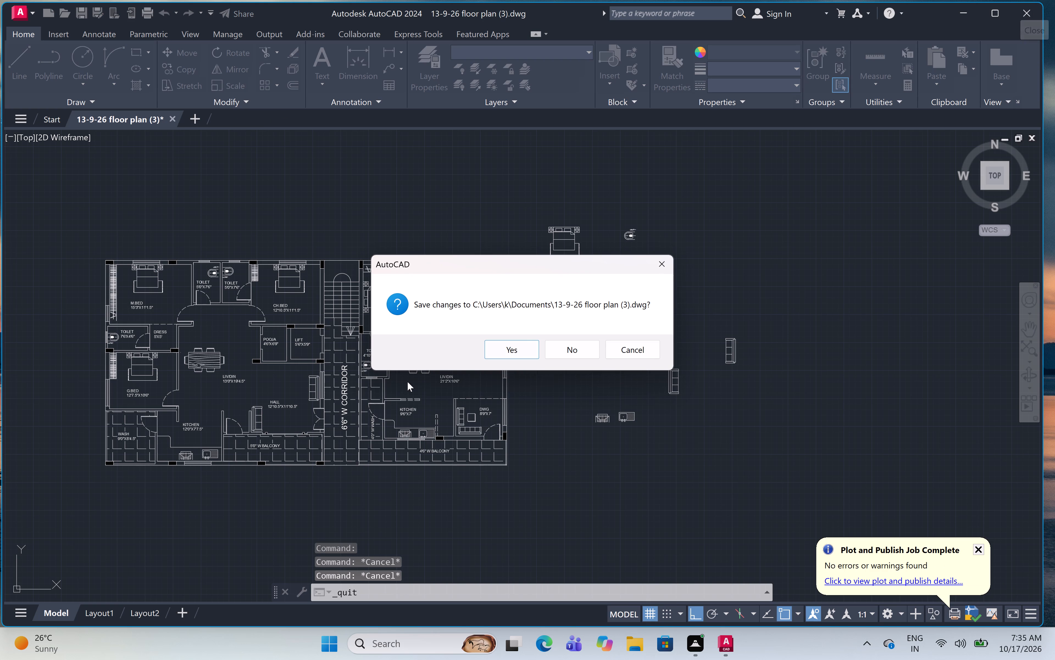
{"action": "left_click", "coordinate": [489, 349]}
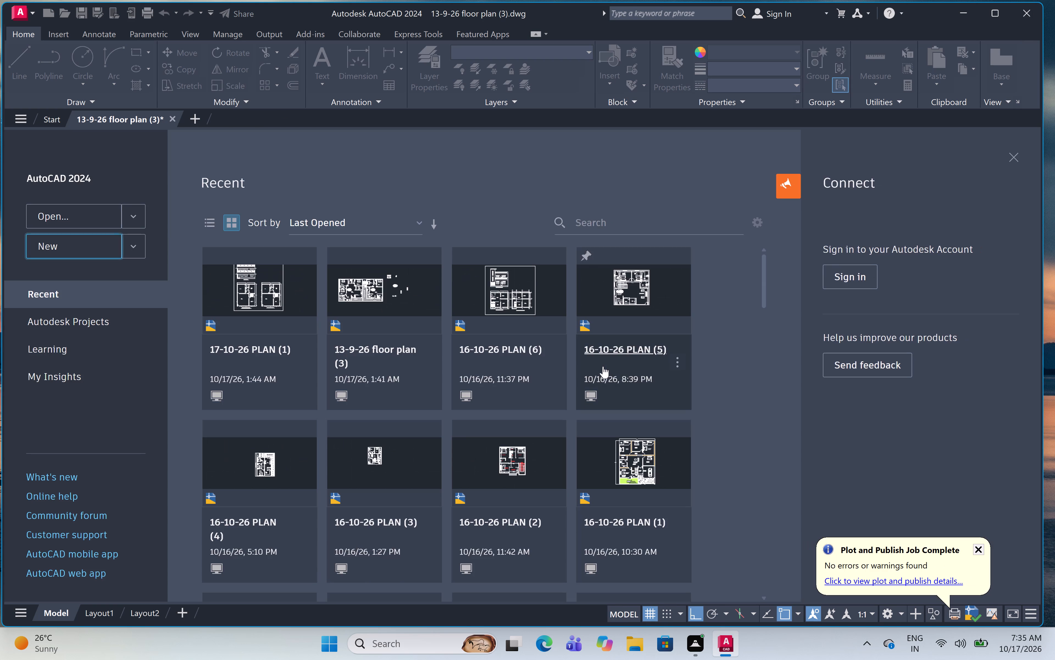